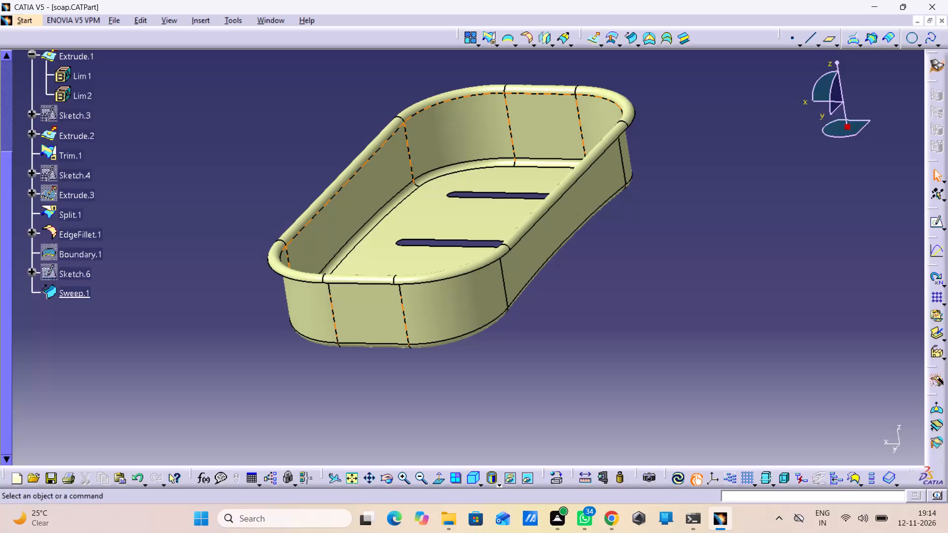
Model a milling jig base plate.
Close the soap.CATPart document.
left_click(943, 21)
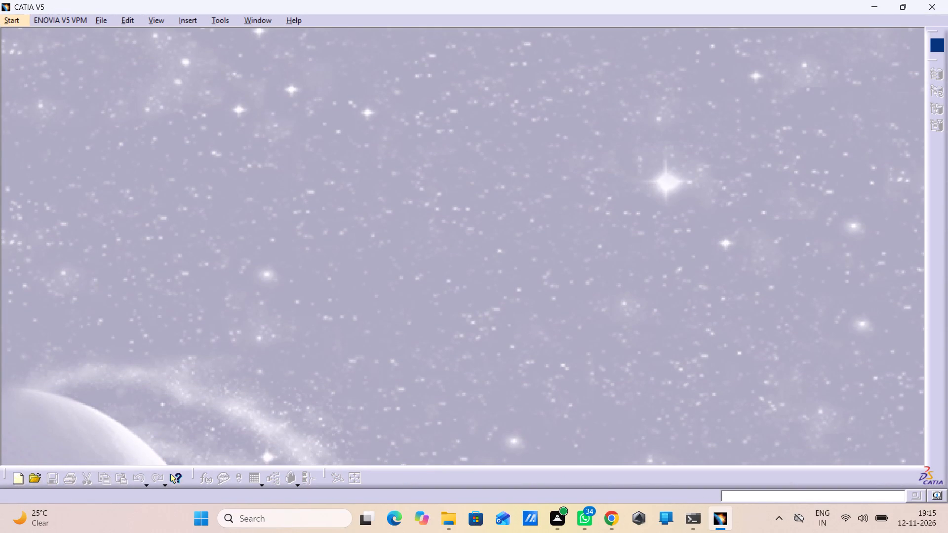
Create a new empty part in the Part Design workbench, accepting the default part settings.
key("alt+s")
key("m")
key("p")
key("Return")
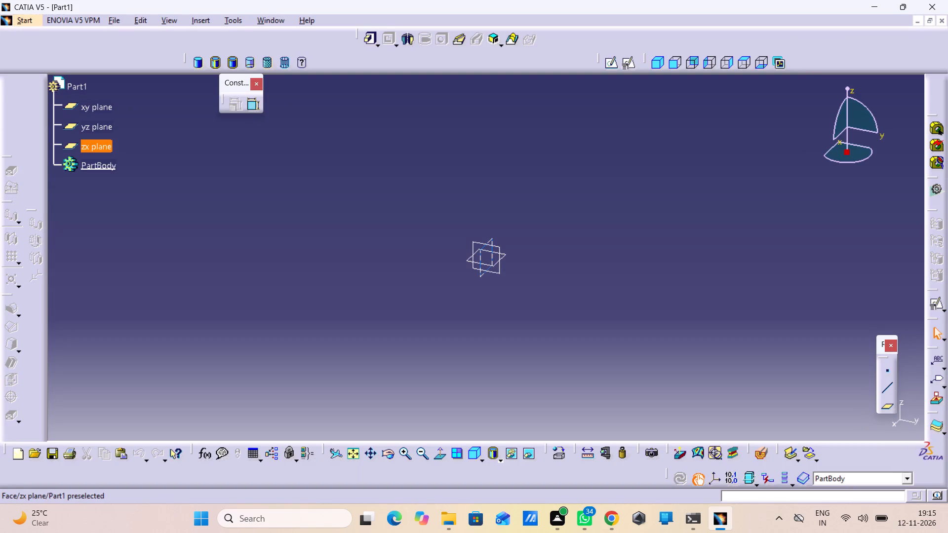
Create a positioned sketch on the xy plane with its H and V axes swapped and the V direction reversed.
left_click(499, 256)
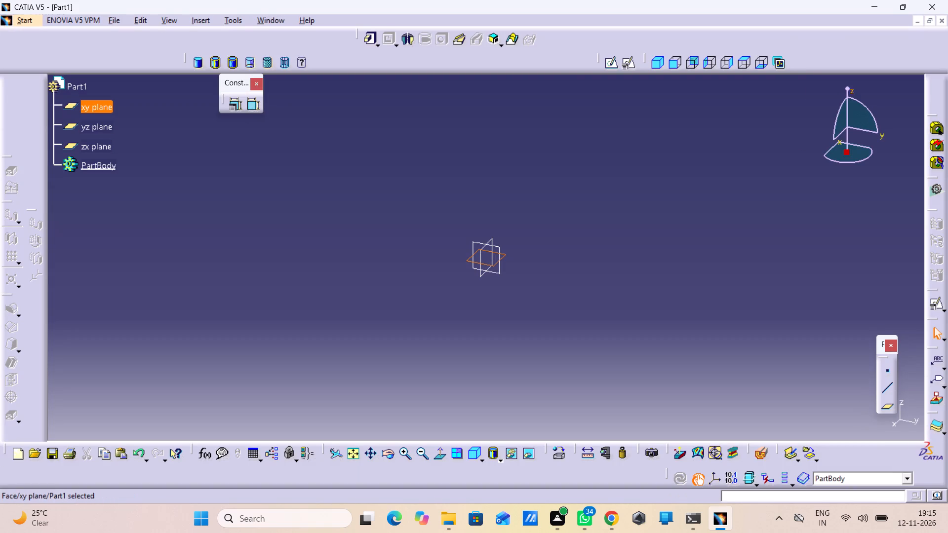
left_click(627, 61)
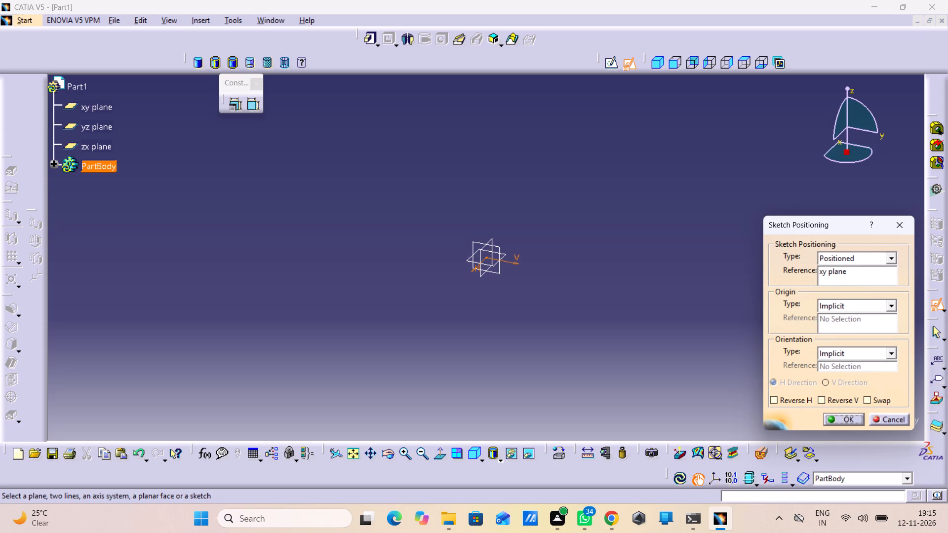
left_click(876, 398)
left_click(844, 400)
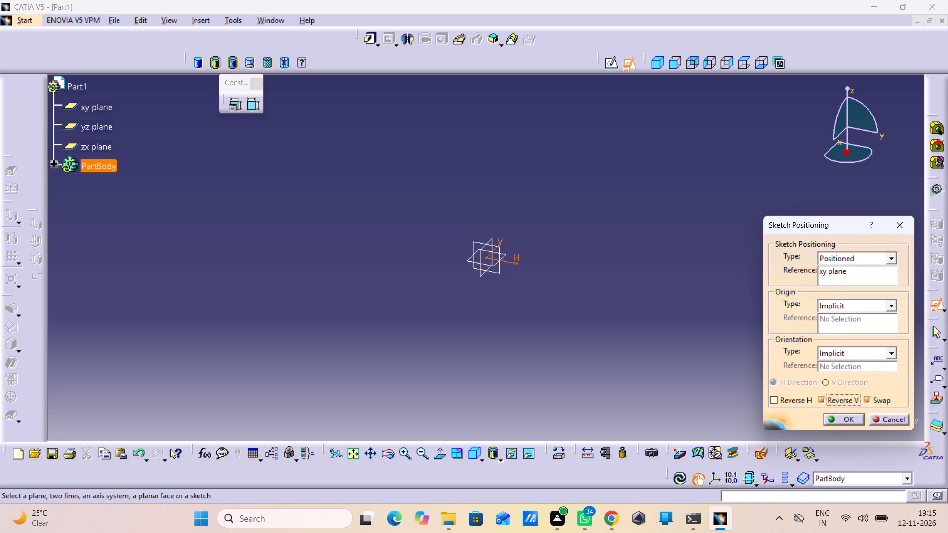
left_click(822, 417)
left_click(842, 417)
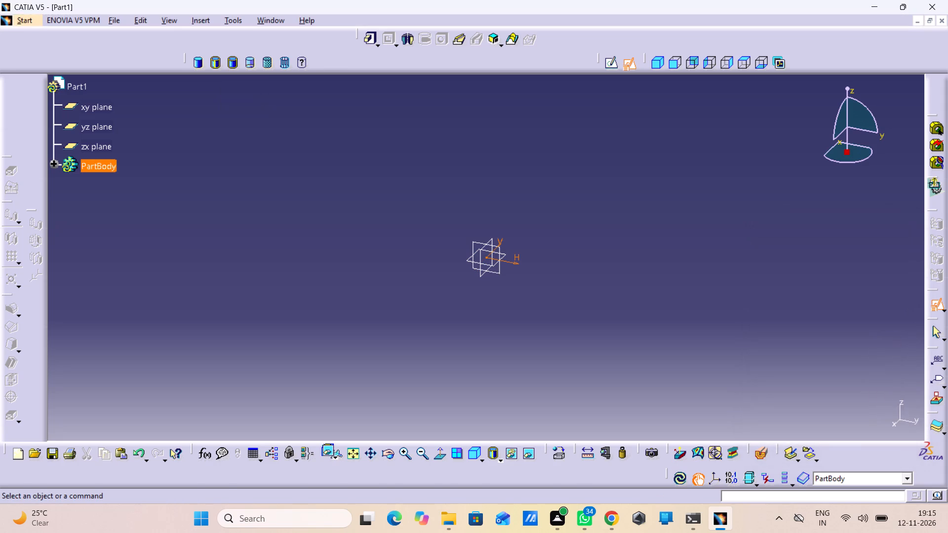
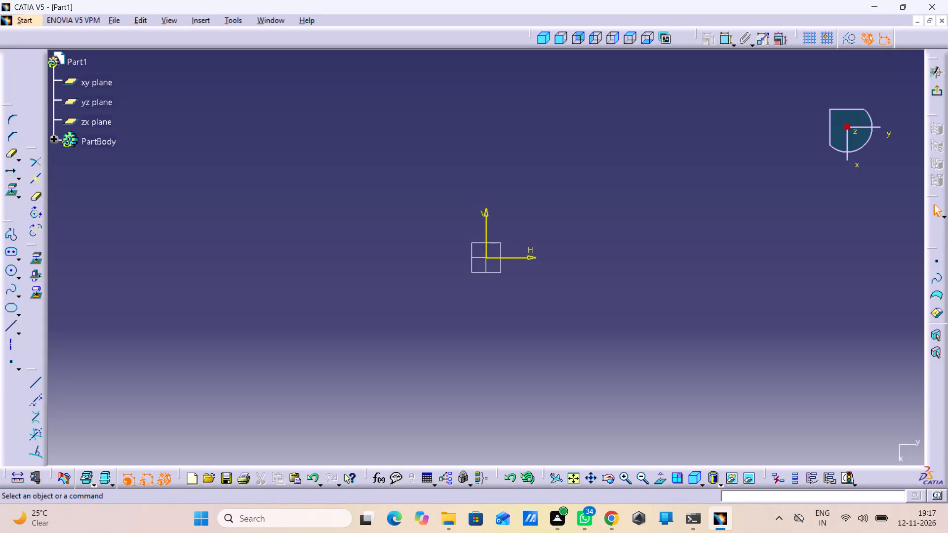
Sketch a centred rectangle about 165 mm wide and 77 mm high around the sketch origin.
left_click(16, 259)
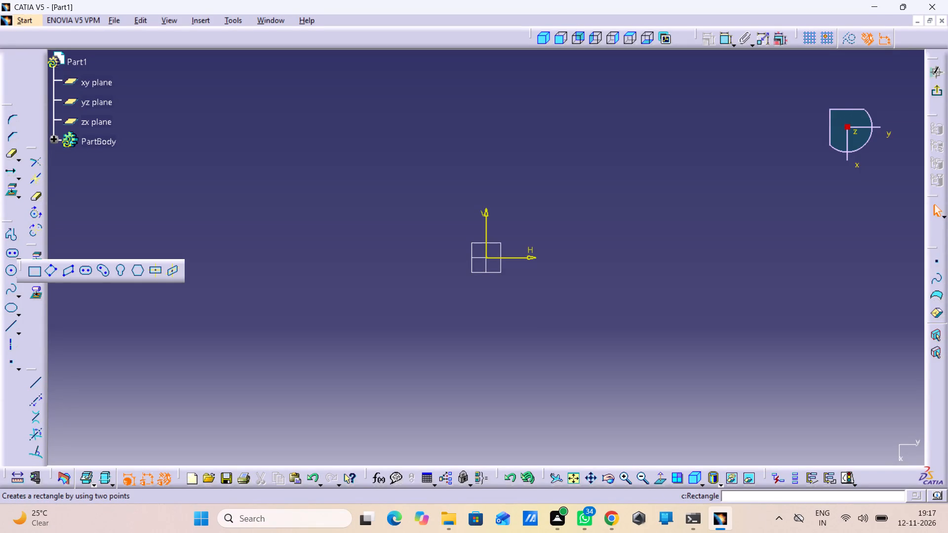
left_click(151, 268)
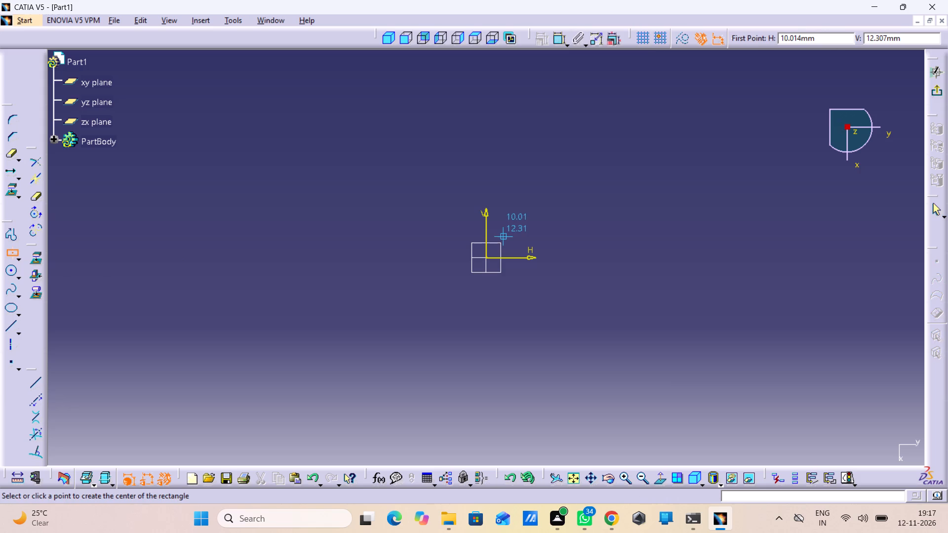
left_click(488, 257)
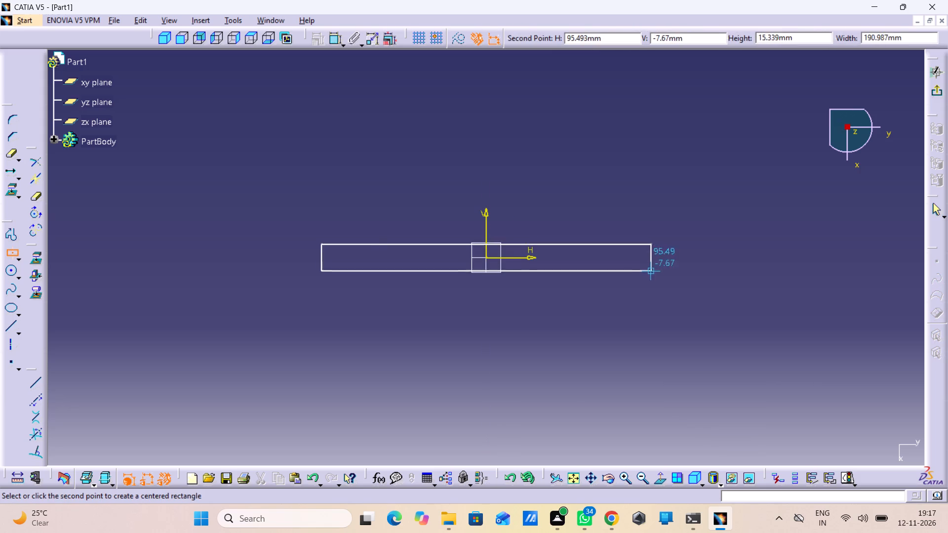
left_click(630, 323)
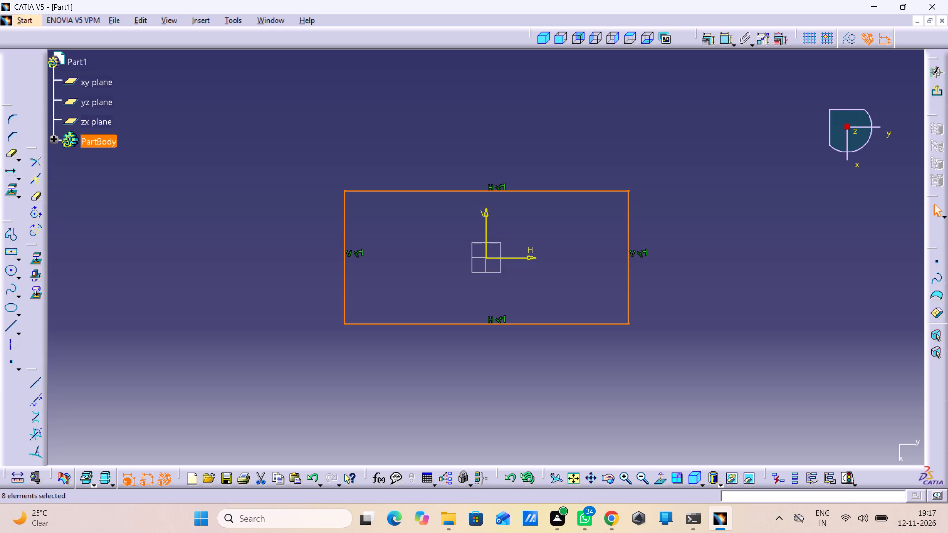
left_click(759, 221)
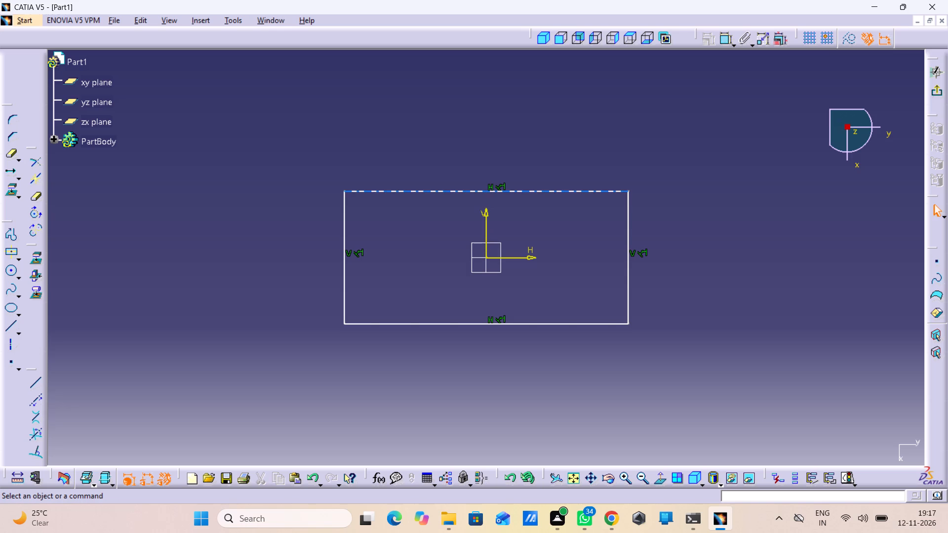
left_click_drag(306, 137, 346, 358)
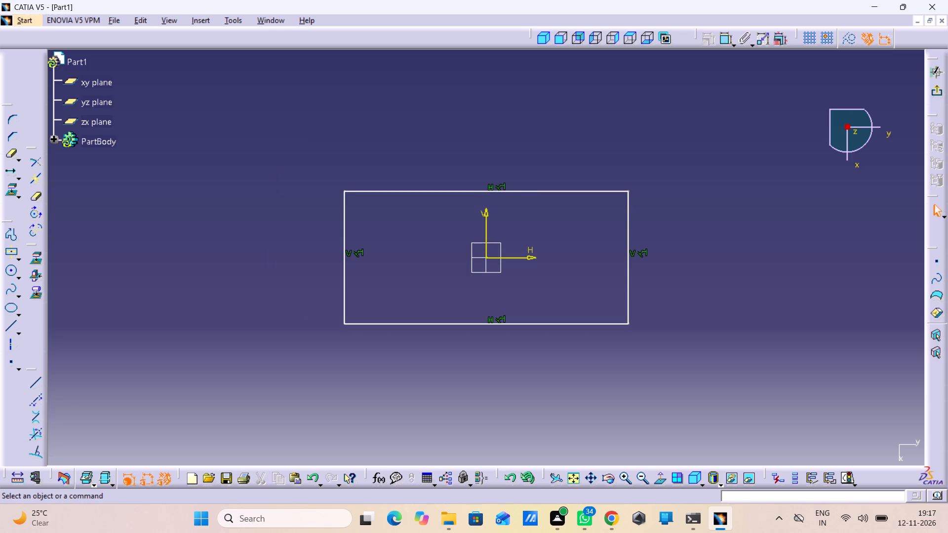
left_click_drag(346, 358, 367, 380)
left_click(279, 351)
Dimension the rectangle's vertical side and set its height to 178 mm.
double_click(723, 47)
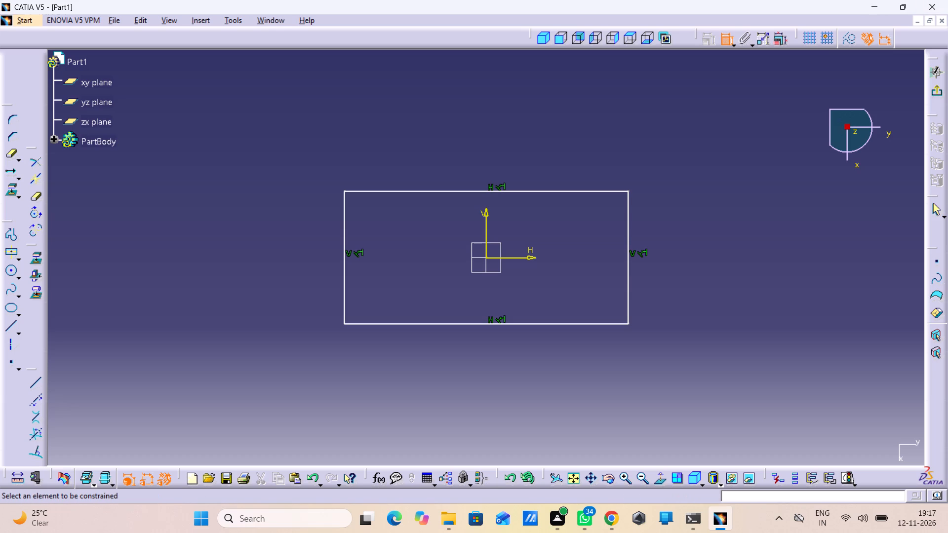
left_click(628, 218)
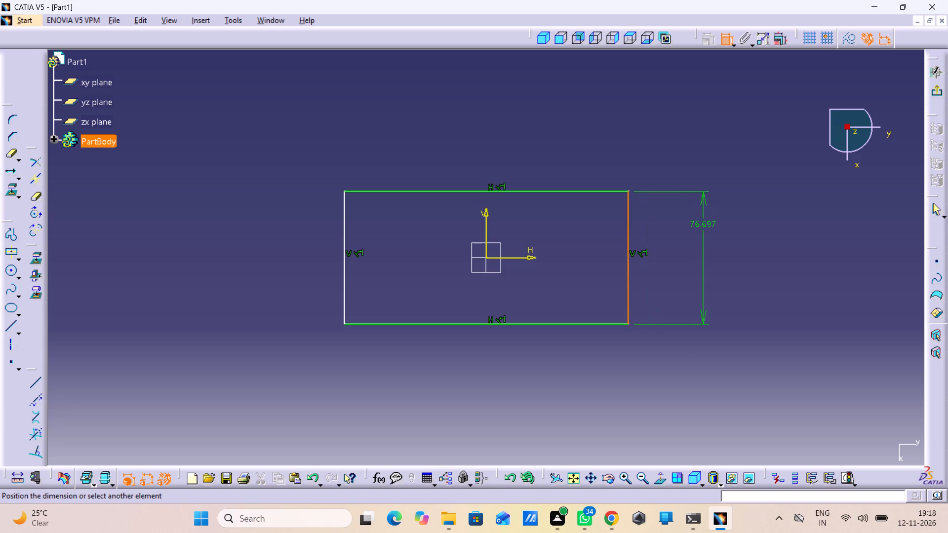
left_click(703, 243)
double_click(706, 234)
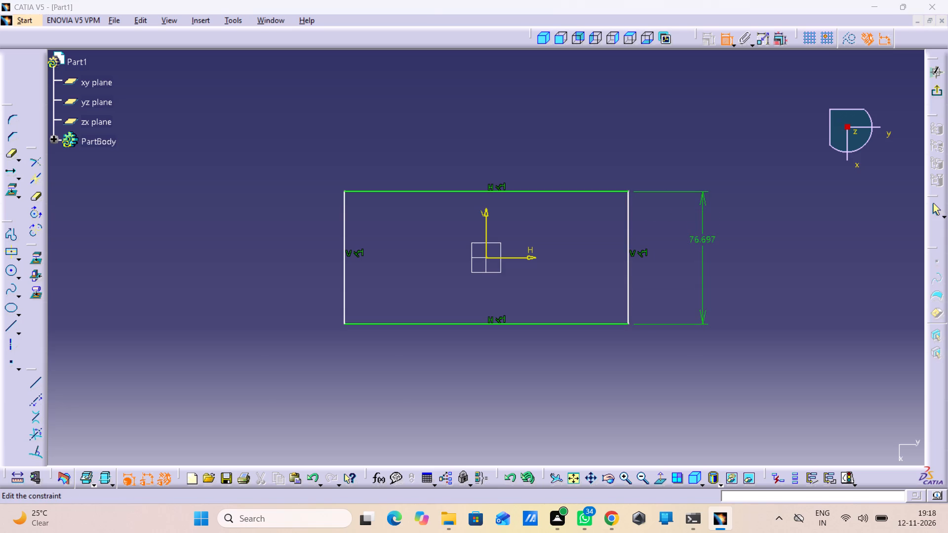
type("175")
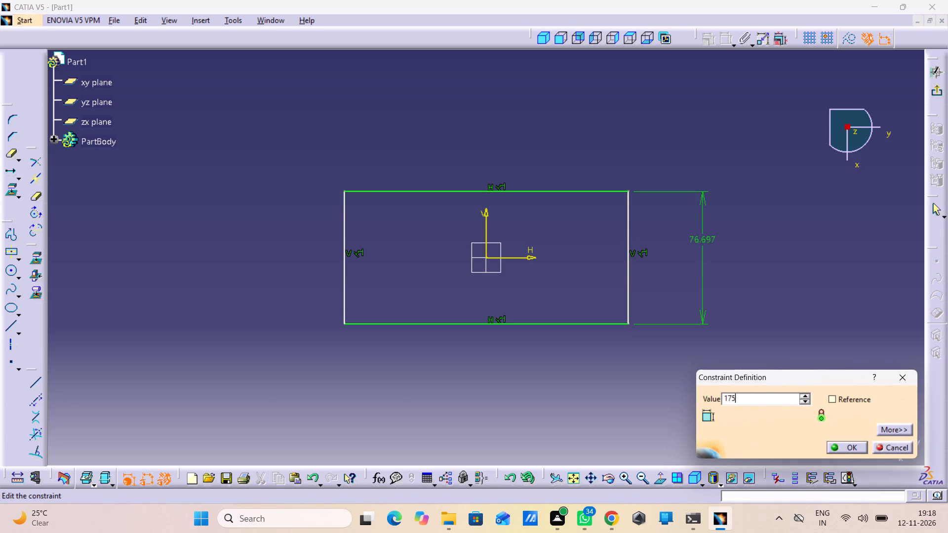
key("BackSpace")
key("8")
key("Return")
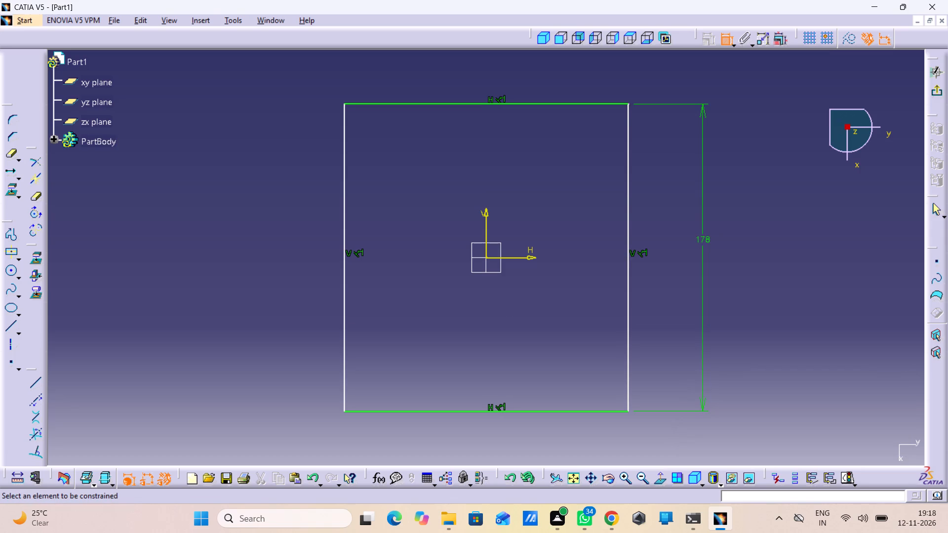
Dimension the rectangle's lower horizontal side and set its width to 305 mm.
left_click_drag(563, 411, 568, 412)
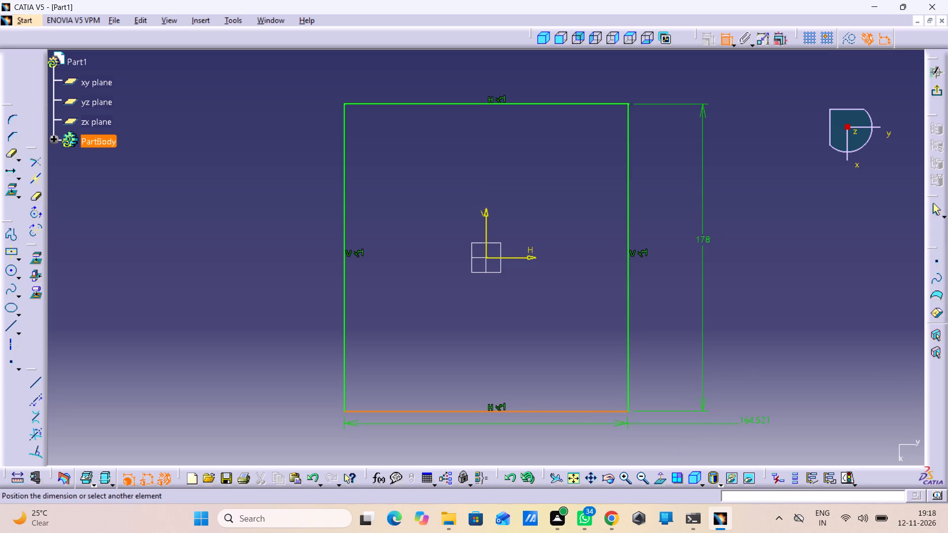
left_click(787, 412)
double_click(789, 412)
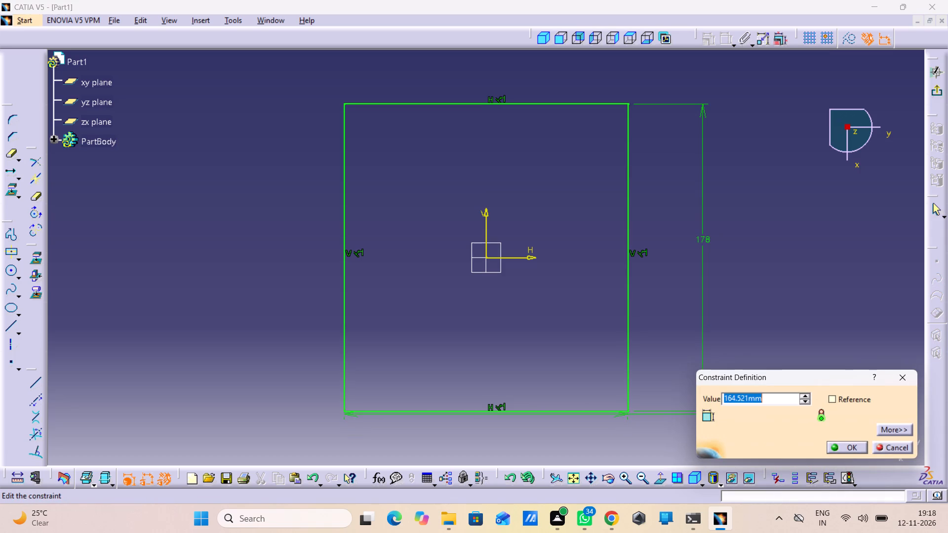
type("305")
key("Return")
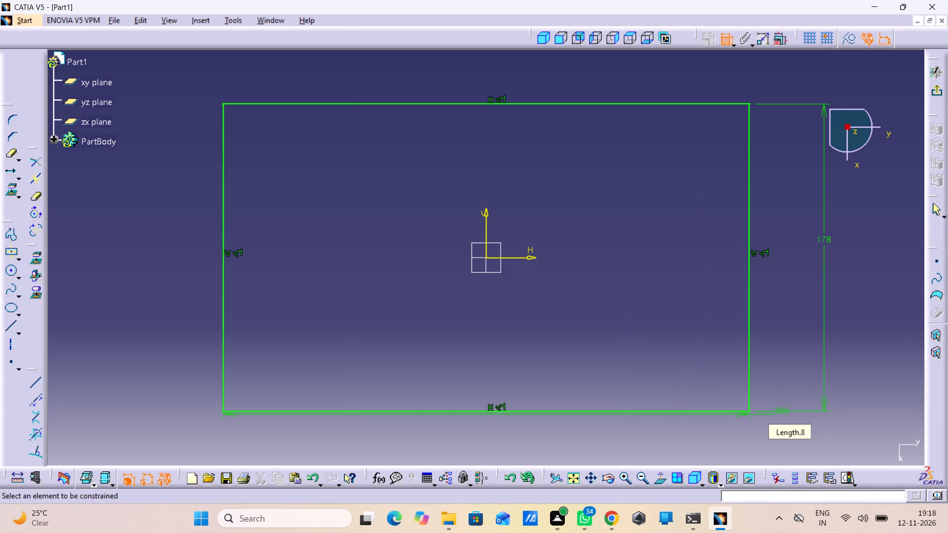
Move the 305 mm width dimension clear of the geometry, below the rectangle's lower edge.
left_click_drag(782, 416, 511, 457)
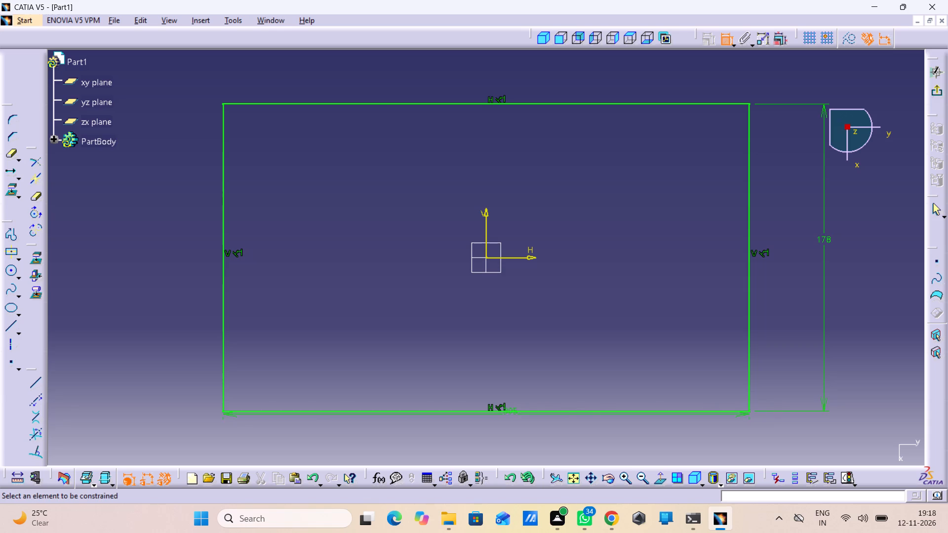
middle_click_drag(535, 425, 534, 410)
right_click_drag(535, 425, 534, 410)
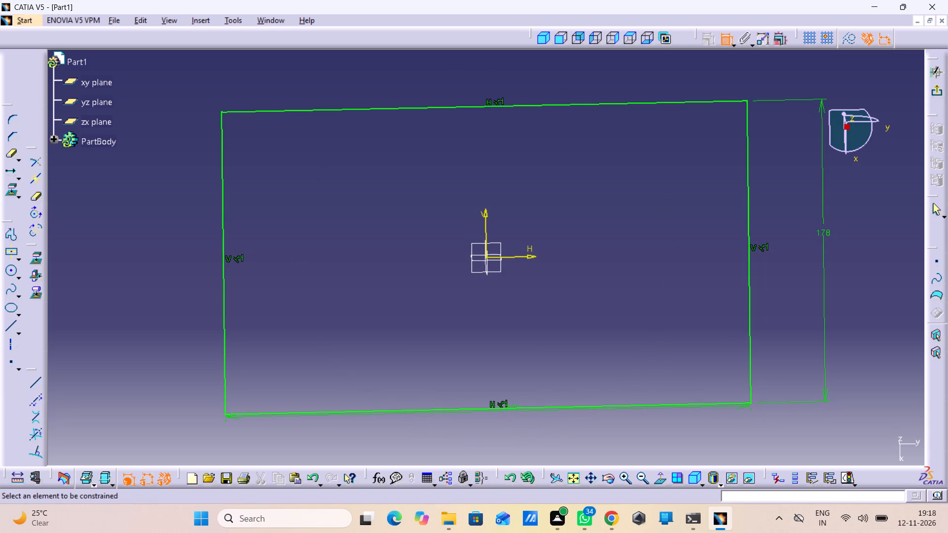
left_click(727, 43)
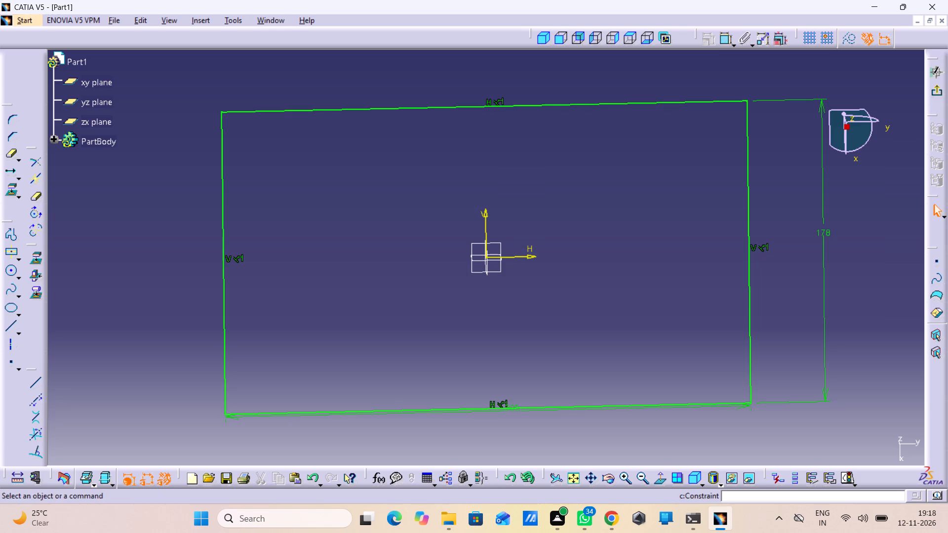
left_click_drag(517, 411, 517, 413)
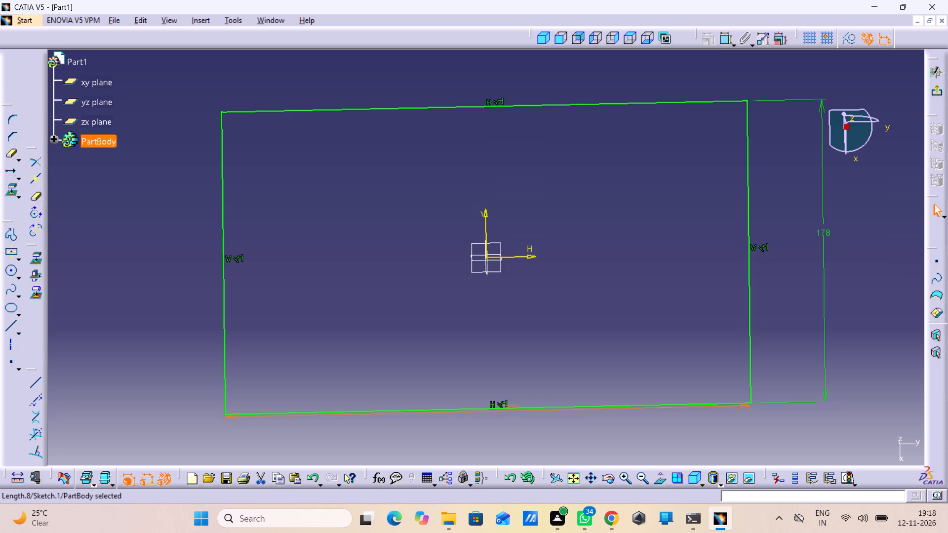
left_click_drag(517, 413, 517, 442)
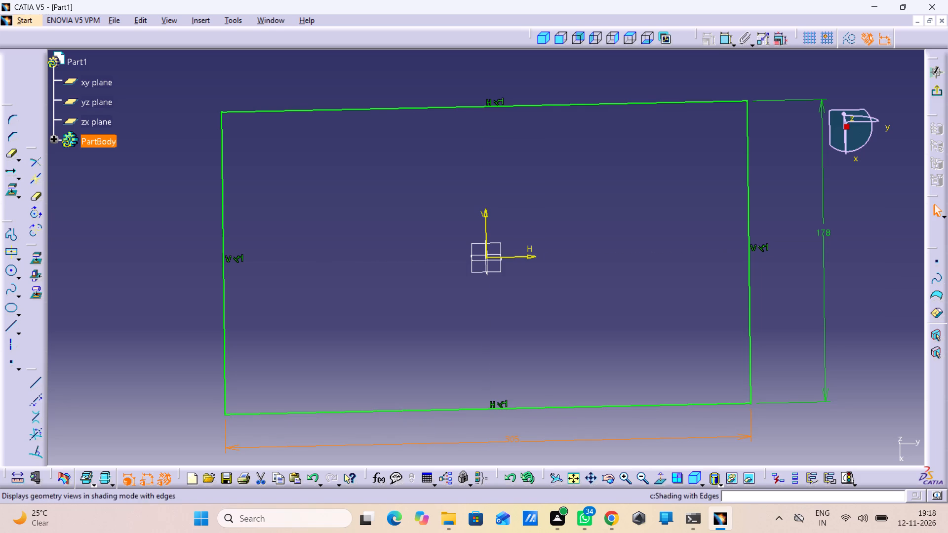
Round all four rectangle corners with a 12.5 mm radius, converting the side lengths into distances, and exit the sketch.
left_click(660, 474)
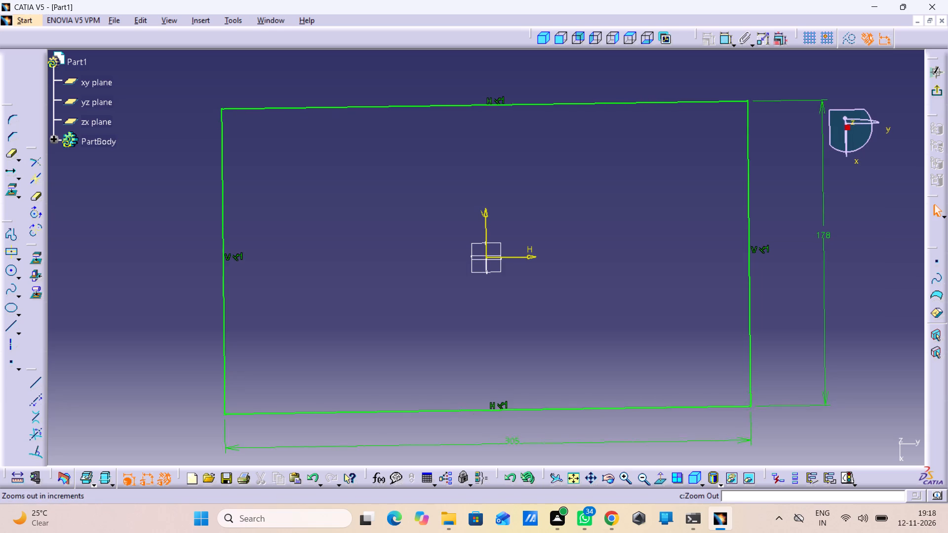
middle_click_drag(338, 193, 340, 213)
right_click(338, 193)
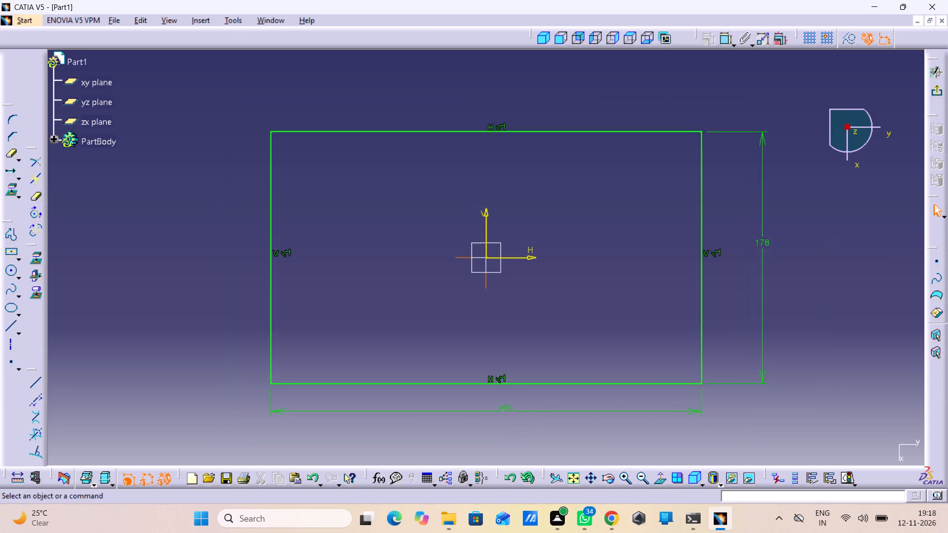
middle_click_drag(340, 213, 340, 224)
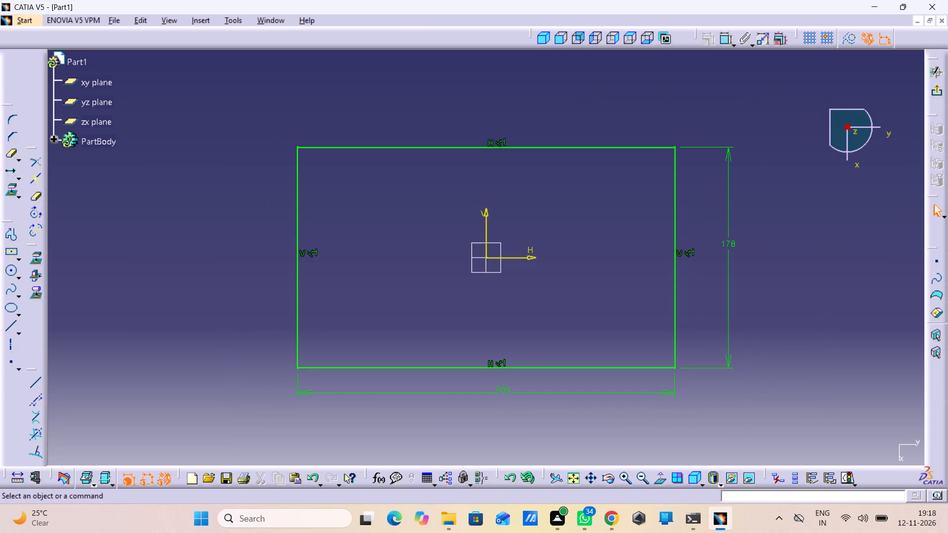
left_click_drag(219, 84, 785, 428)
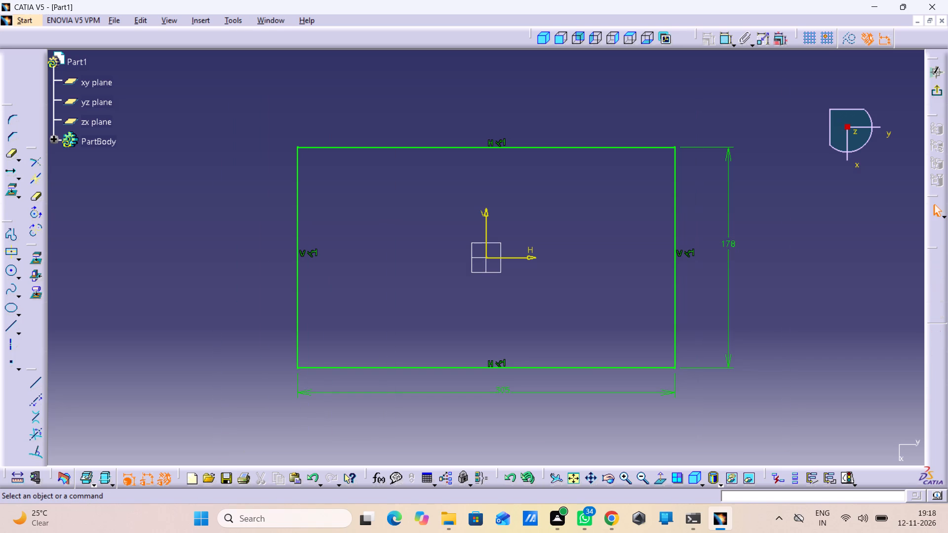
left_click_drag(785, 428, 783, 421)
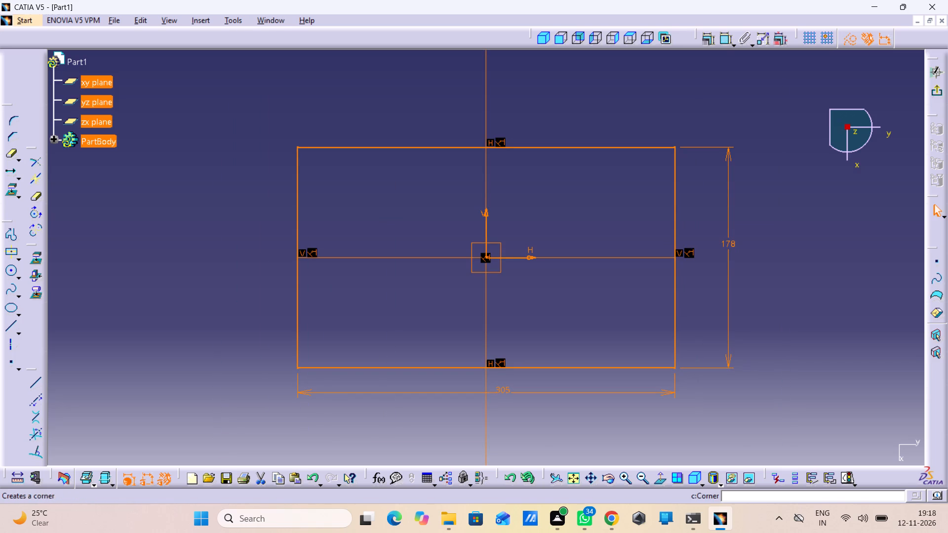
left_click(13, 118)
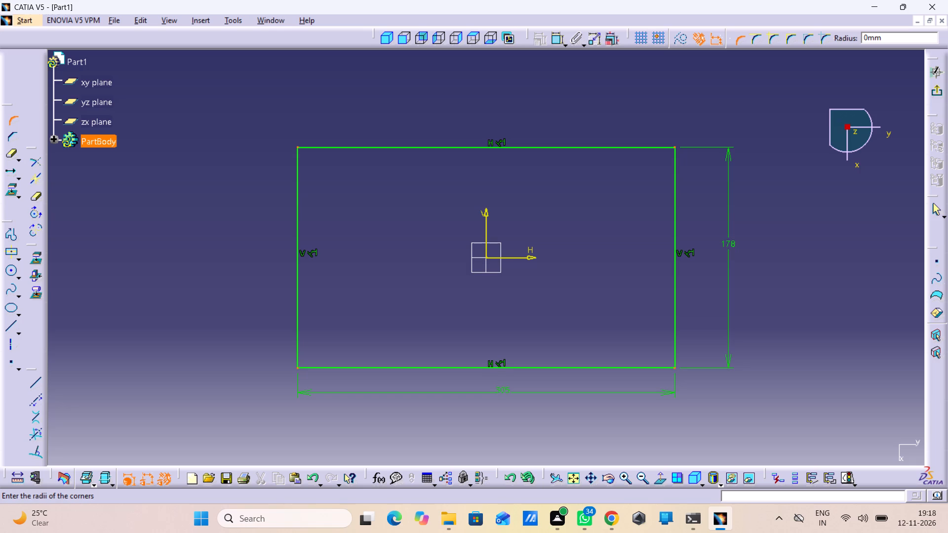
type("12.2")
key("BackSpace")
key("5")
key("Return")
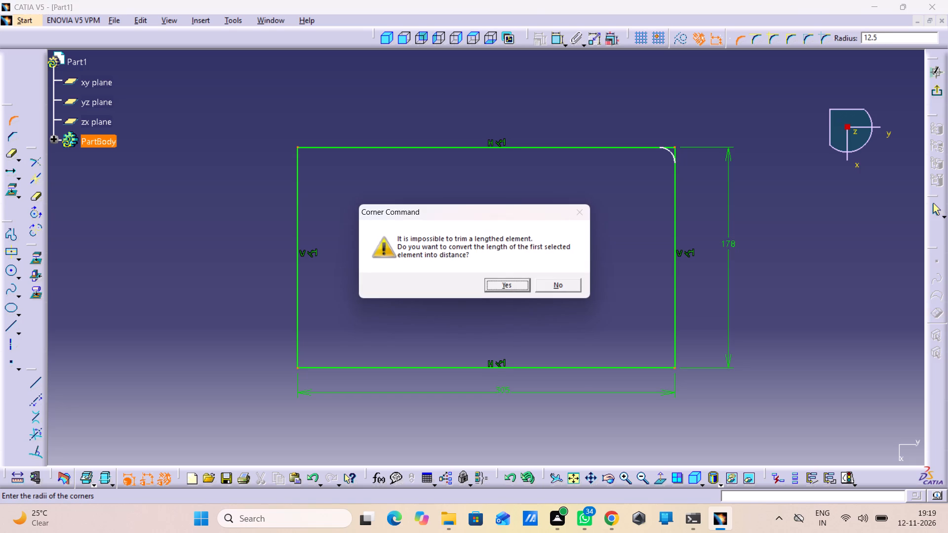
left_click(511, 284)
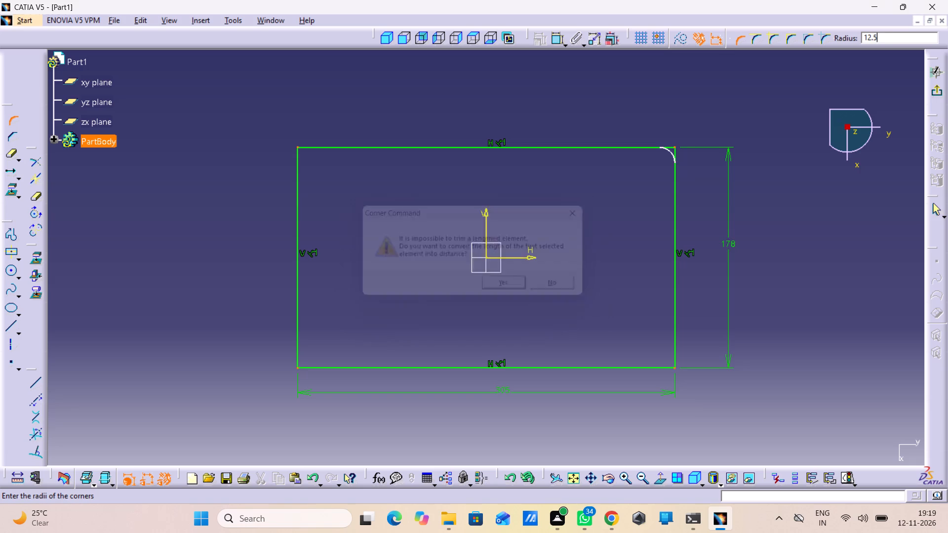
left_click(510, 289)
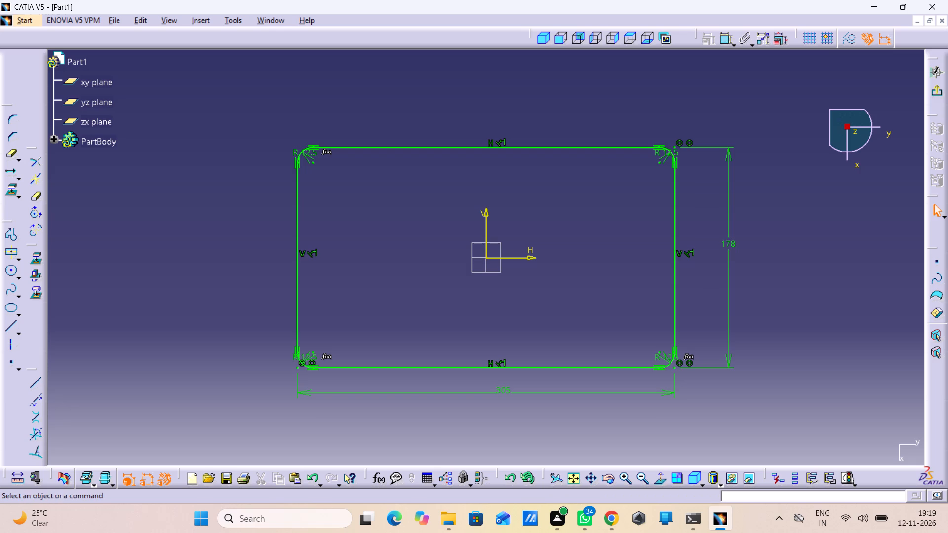
left_click(938, 94)
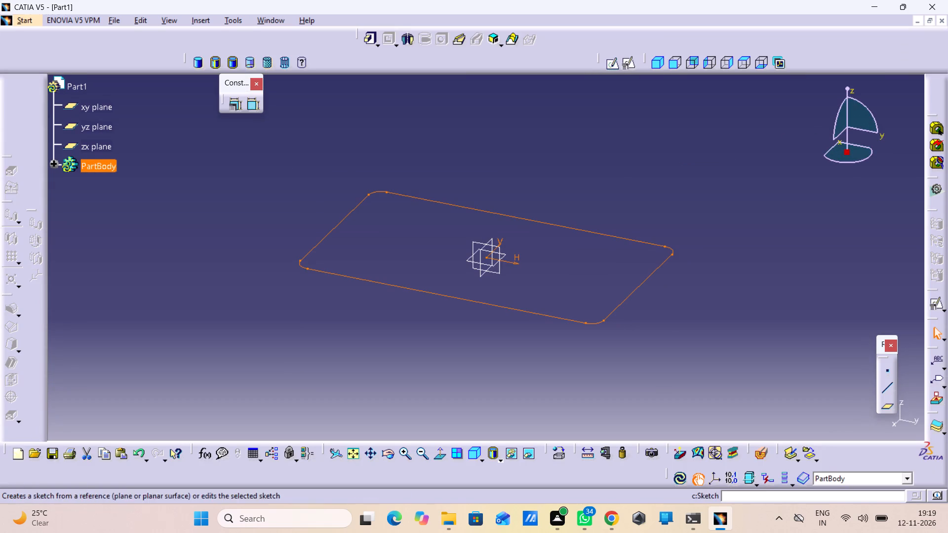
Pad the rounded rectangle sketch with a length of 28/2 mm, mirrored extent and reversed direction.
left_click(374, 42)
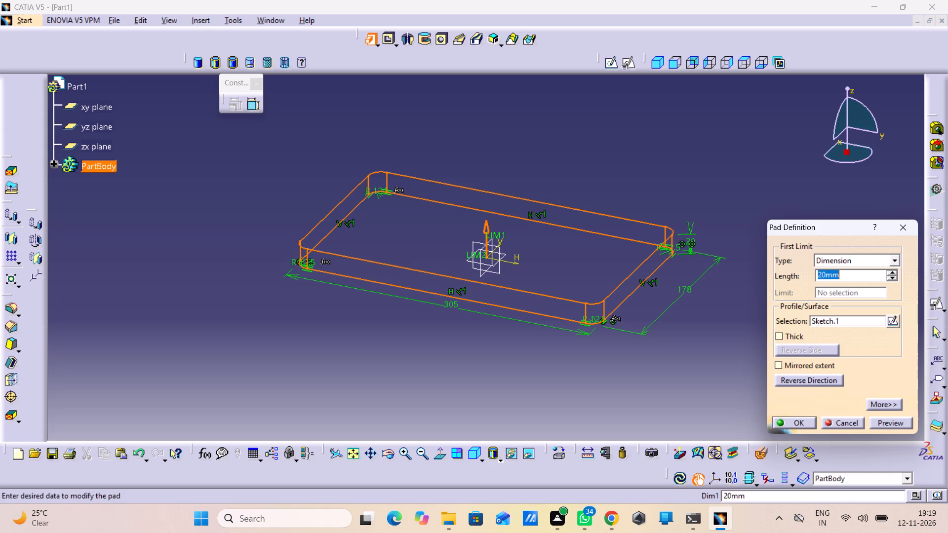
type("28")
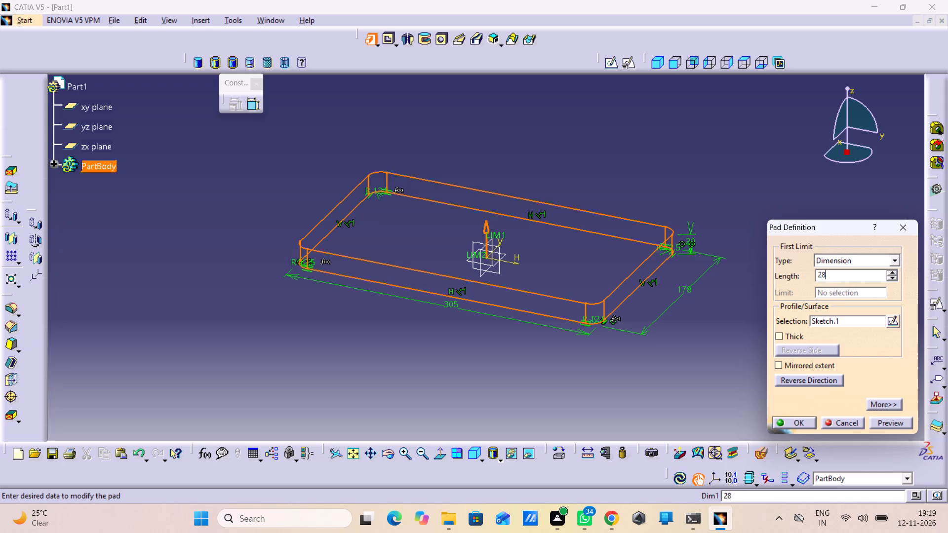
type("/2")
left_click(777, 363)
left_click(789, 380)
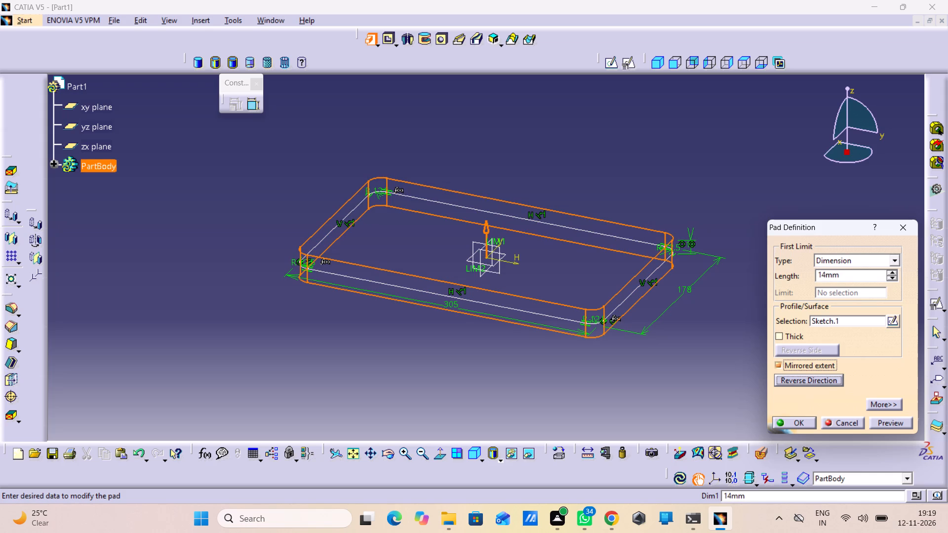
left_click(691, 386)
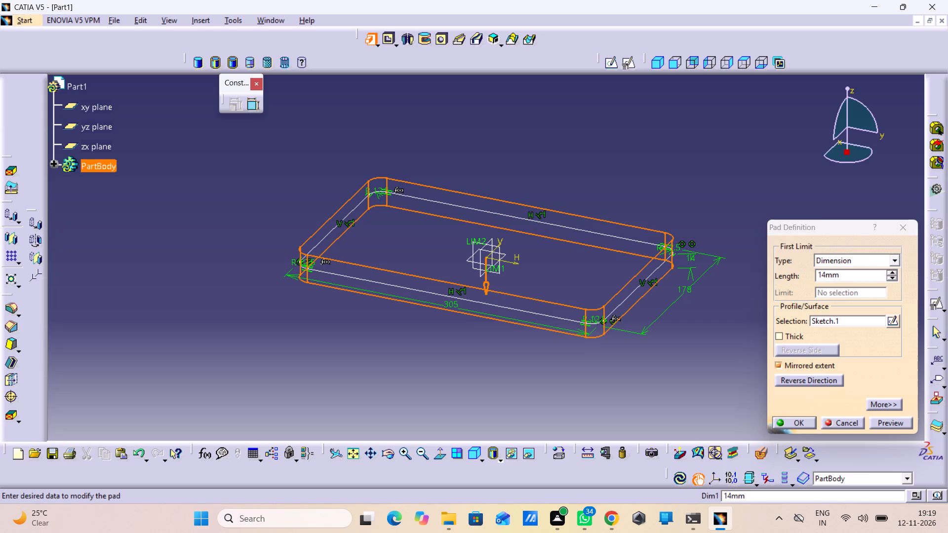
left_click(781, 419)
left_click(698, 394)
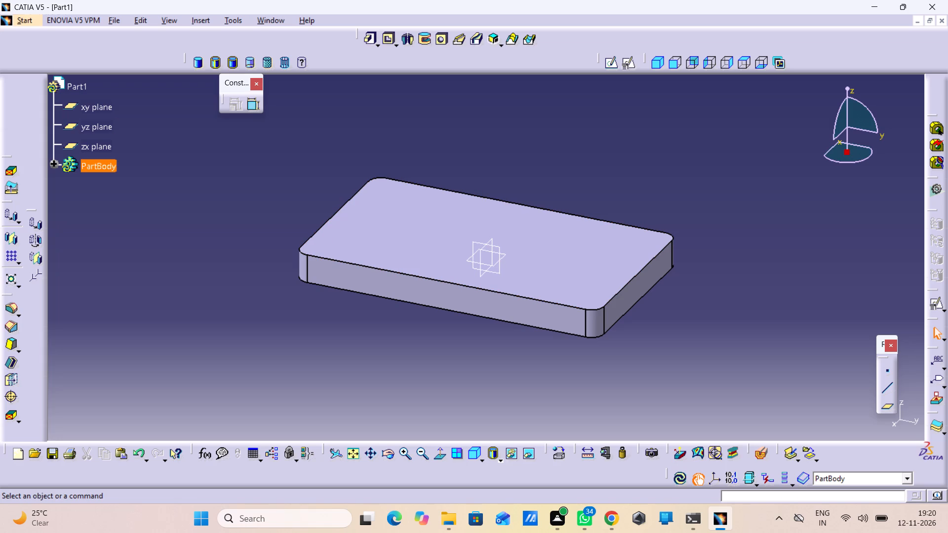
Create a positioned sketch on the plate's top face with the H and V axes swapped.
left_click(418, 219)
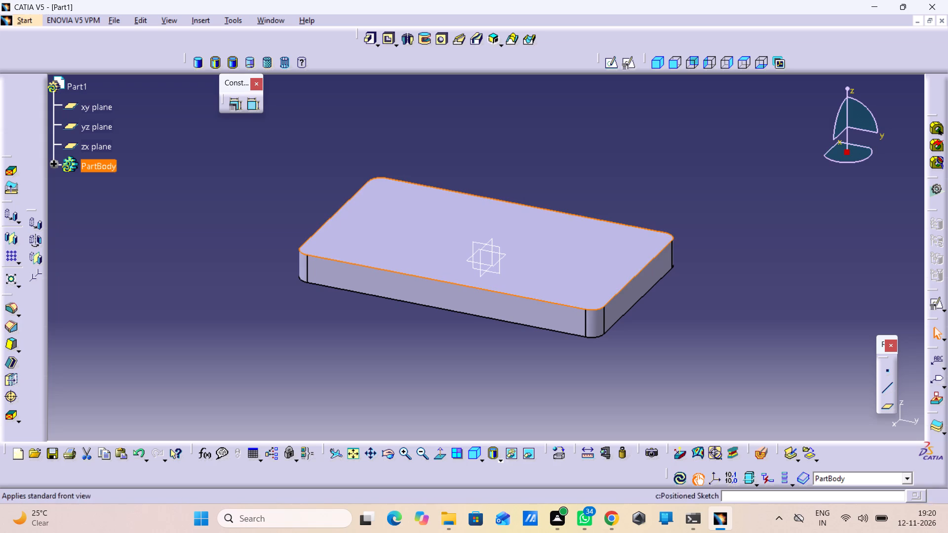
left_click_drag(935, 307, 935, 315)
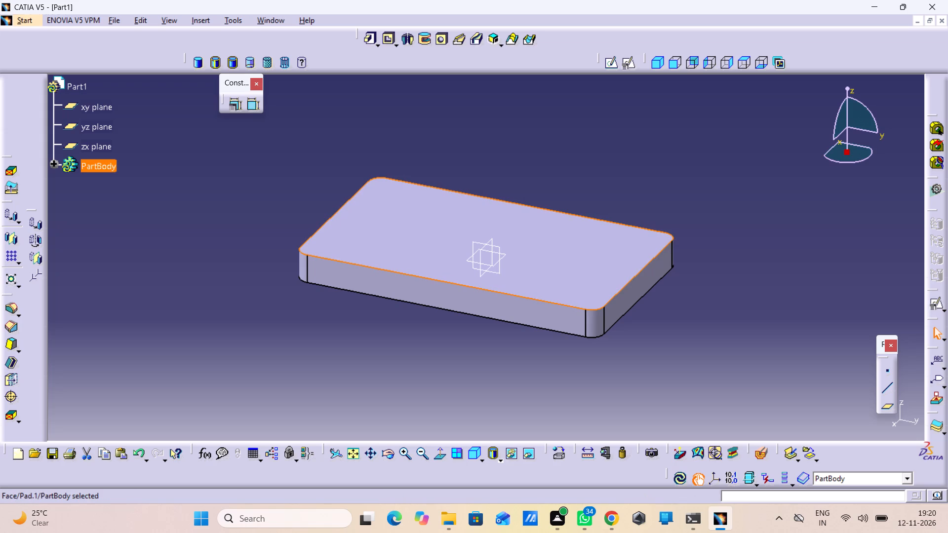
left_click(934, 306)
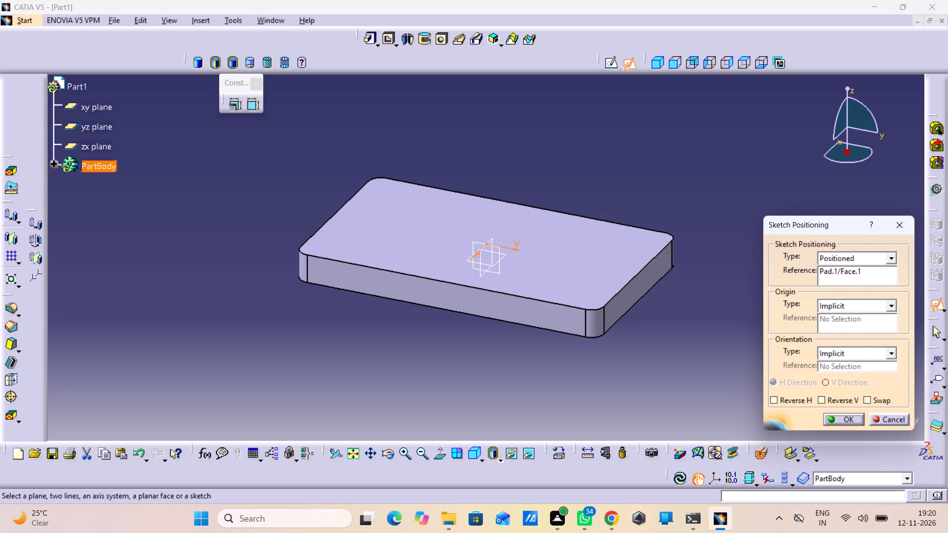
left_click(860, 396)
left_click(853, 397)
left_click(869, 400)
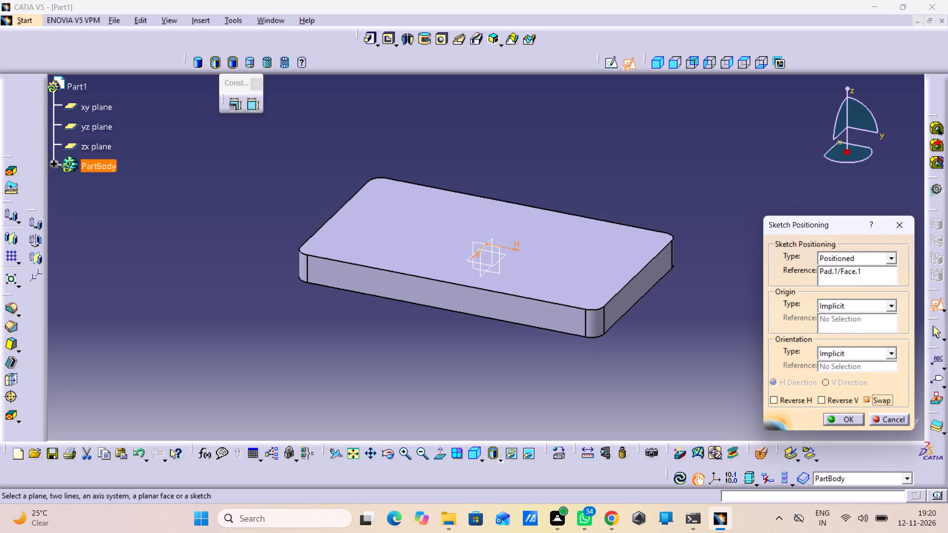
left_click(856, 400)
left_click(851, 422)
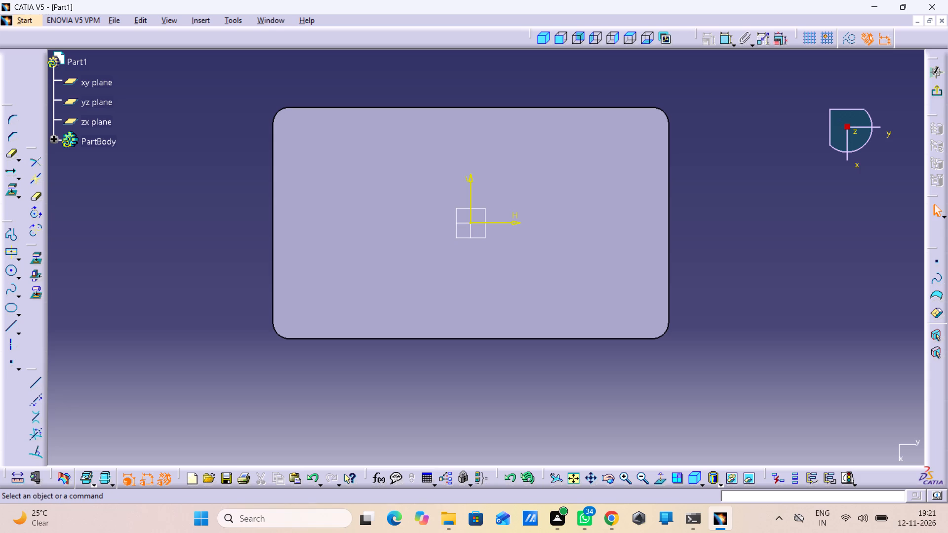
Sketch two concentric circles, one inside the other, near the plate's upper-left corner.
double_click(12, 274)
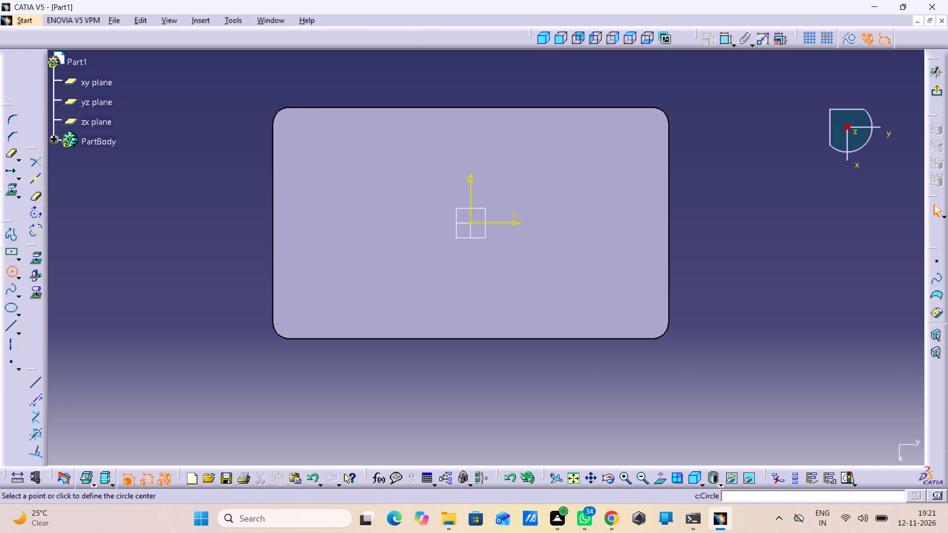
left_click(312, 154)
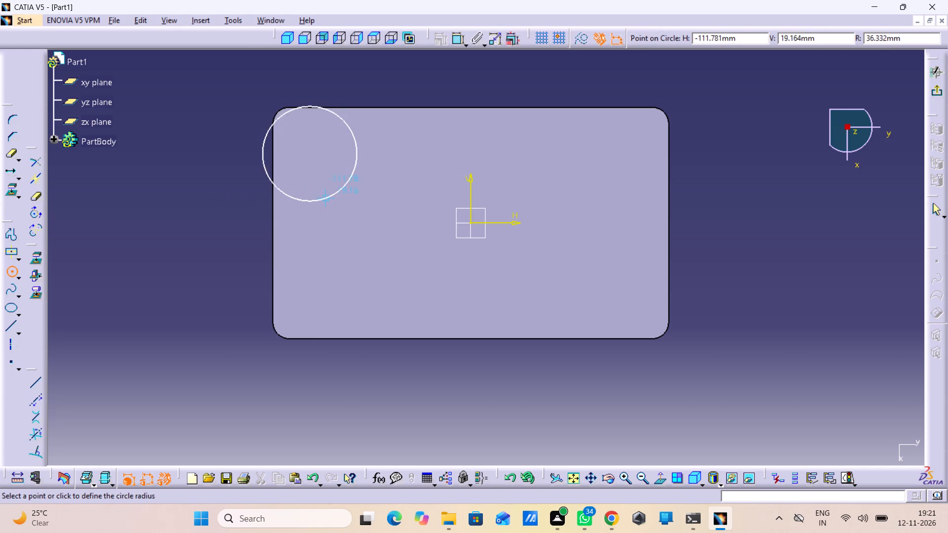
left_click(310, 178)
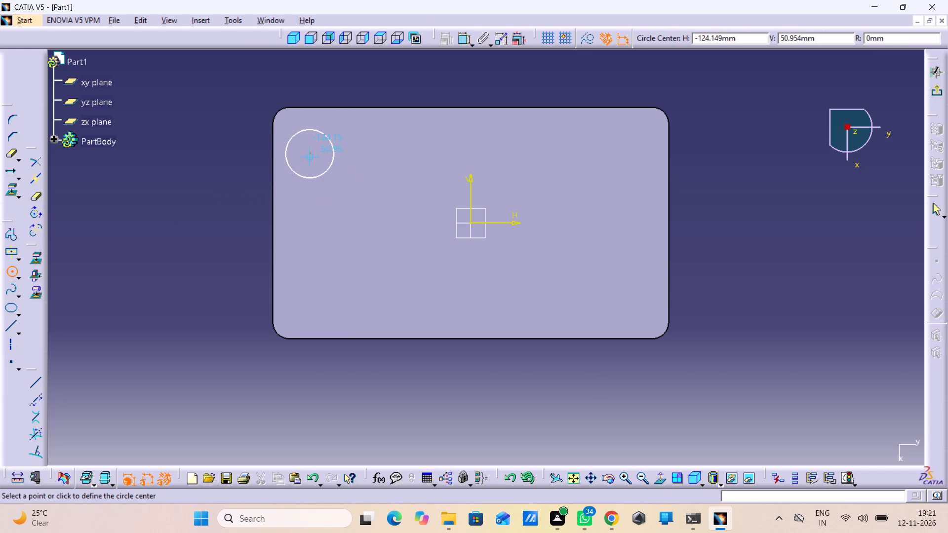
left_click(309, 152)
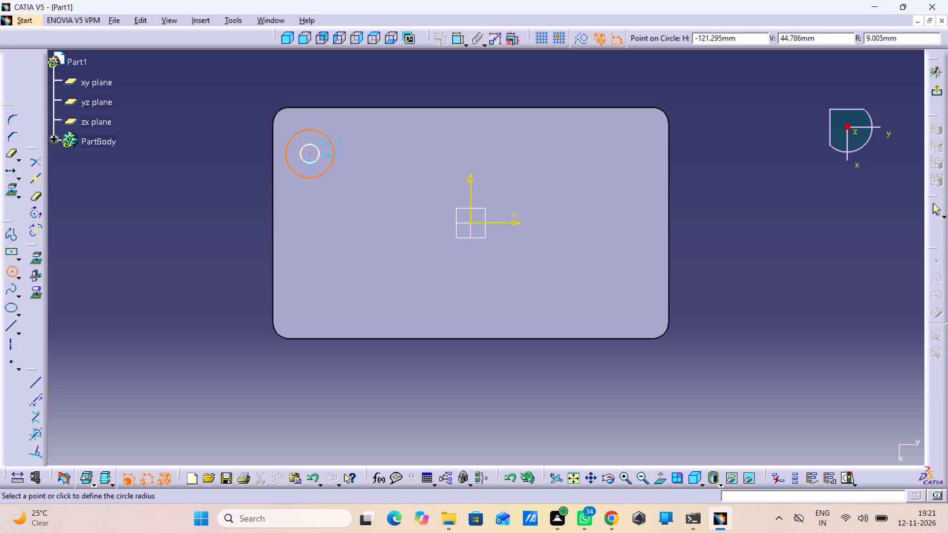
left_click(315, 170)
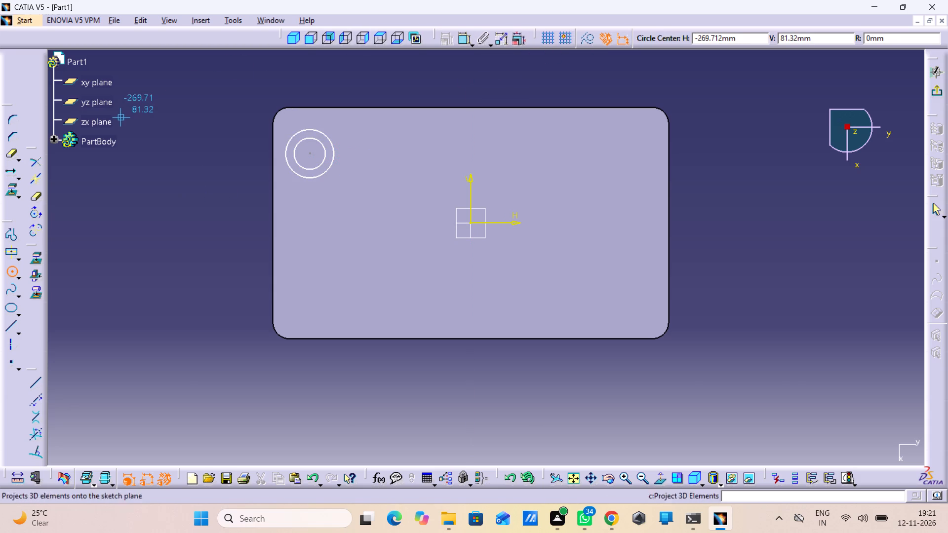
Sketch a horizontal profile line about 20 mm long above the concentric circles, ending near the plate's rounded corner.
double_click(11, 234)
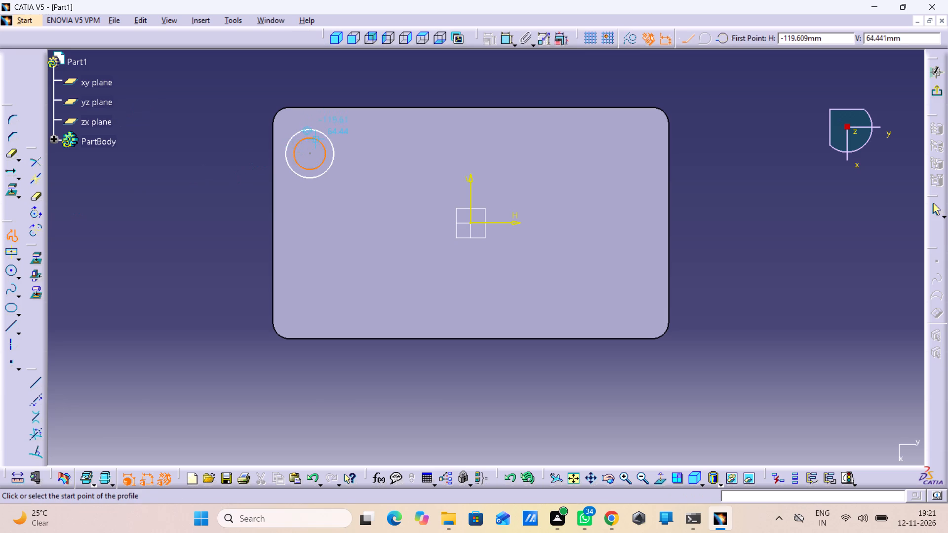
left_click(313, 116)
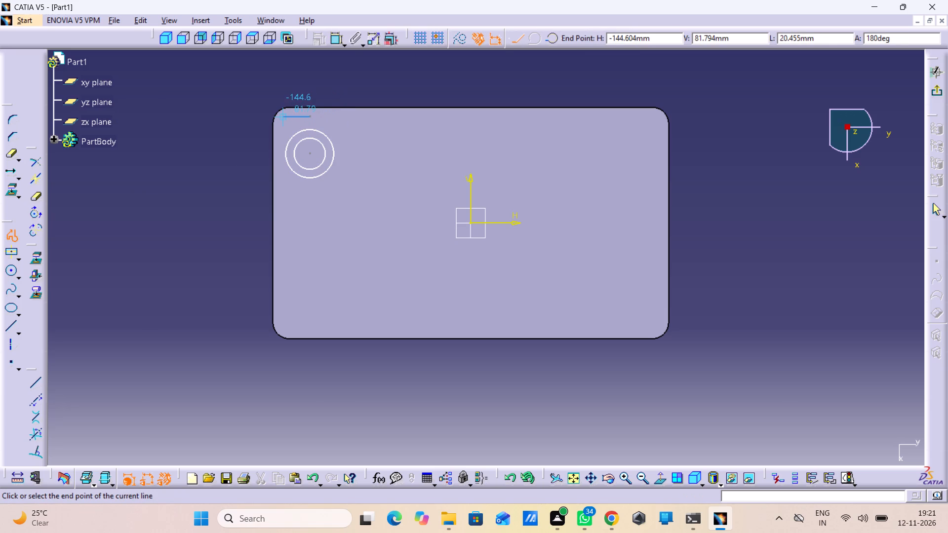
left_click(283, 118)
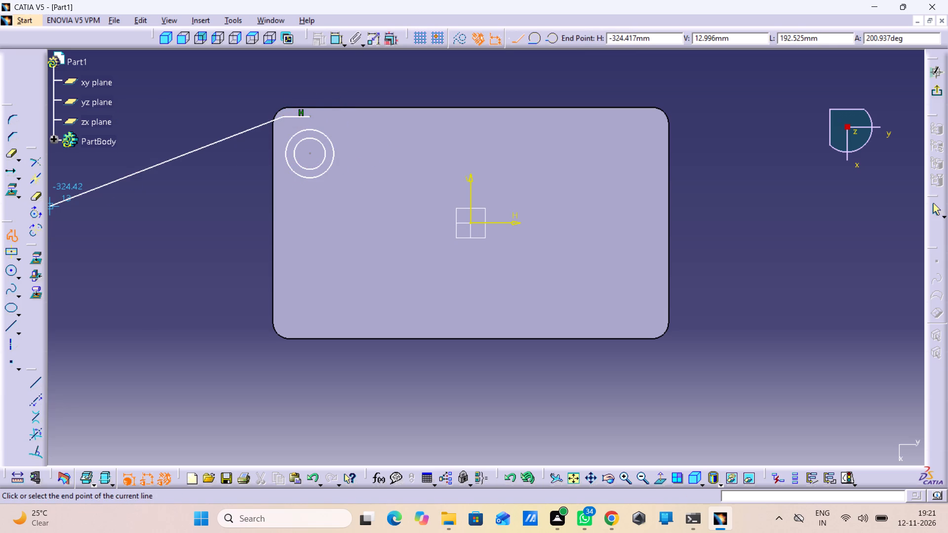
left_click(11, 236)
double_click(11, 236)
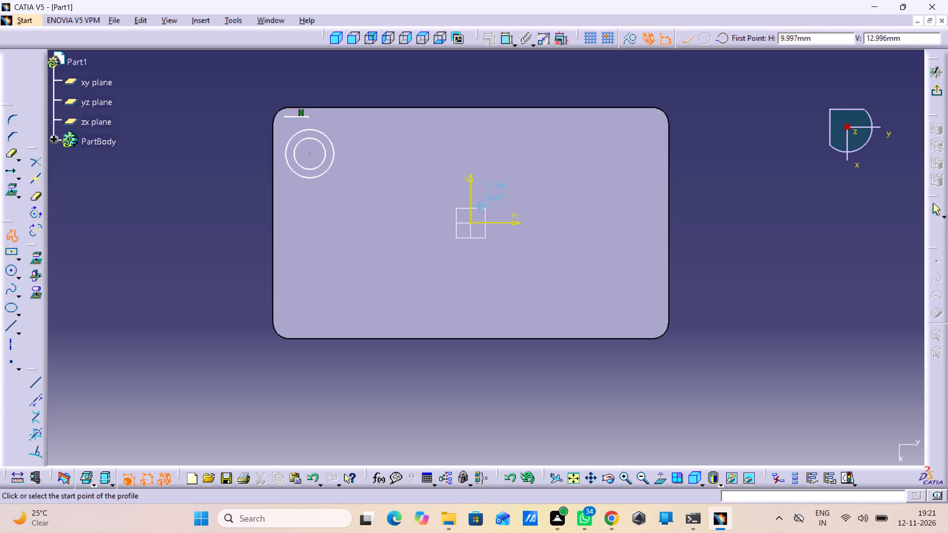
Sketch an L-shaped profile: a horizontal line about 26 mm long below the circles and a vertical line about 54 mm long along the plate's left edge.
left_click(311, 190)
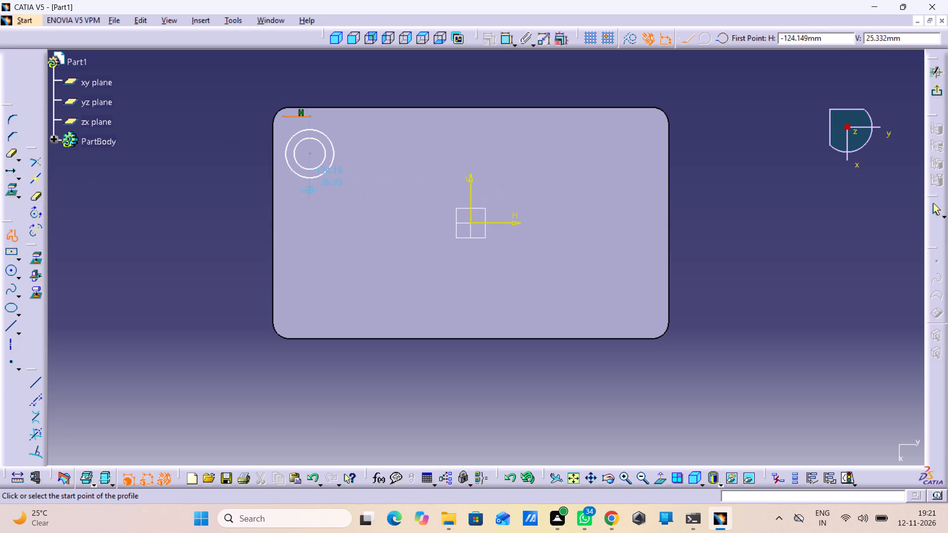
left_click(276, 191)
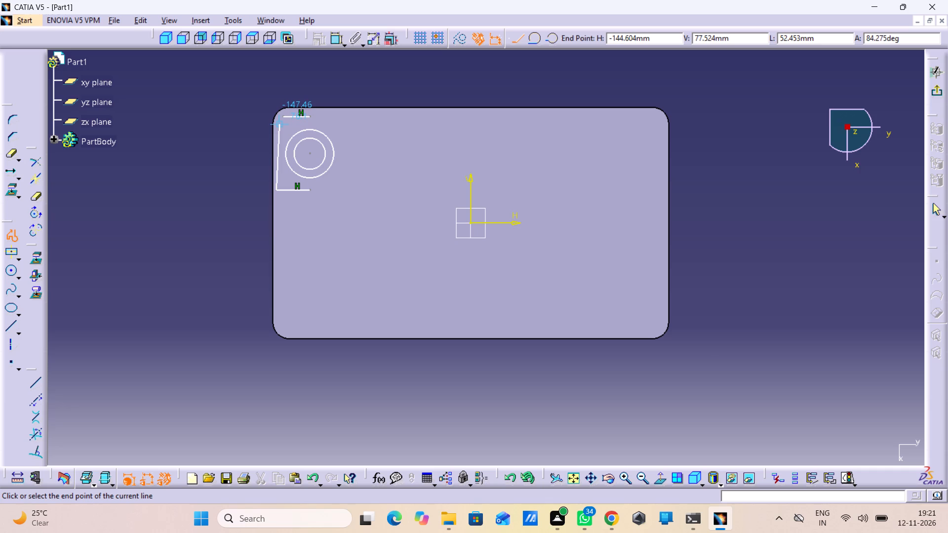
left_click(274, 121)
left_click(12, 230)
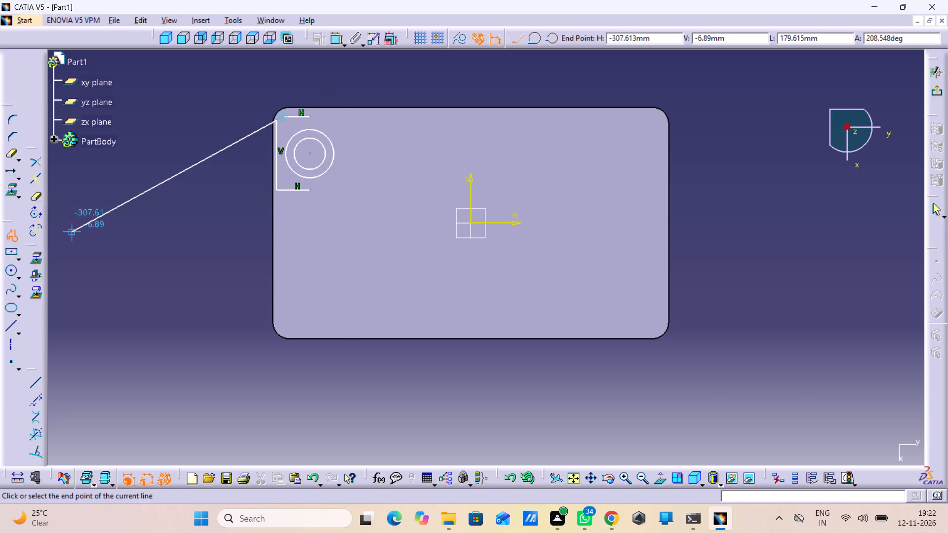
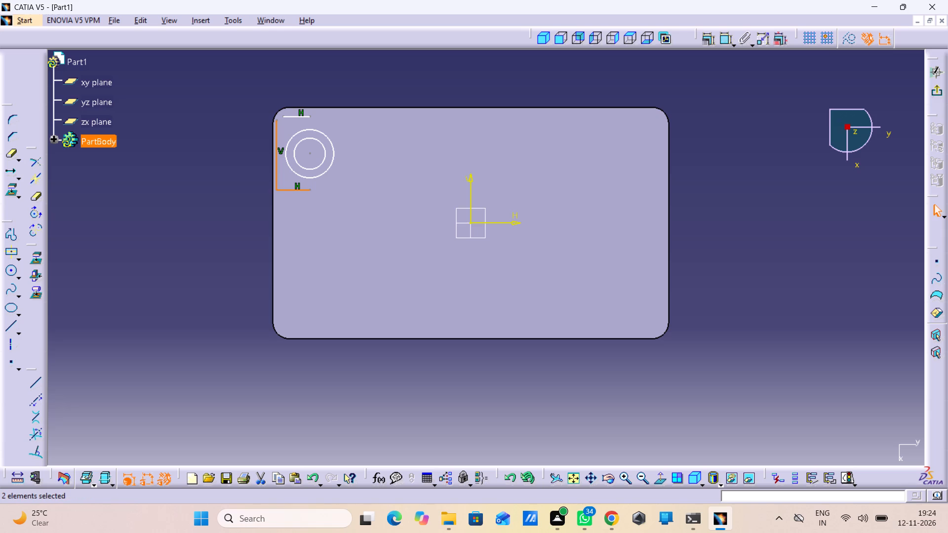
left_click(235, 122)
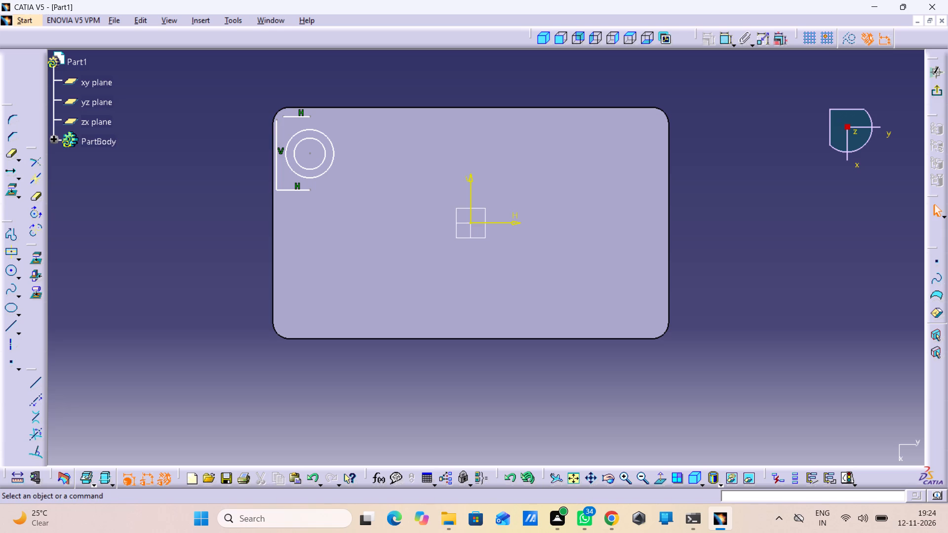
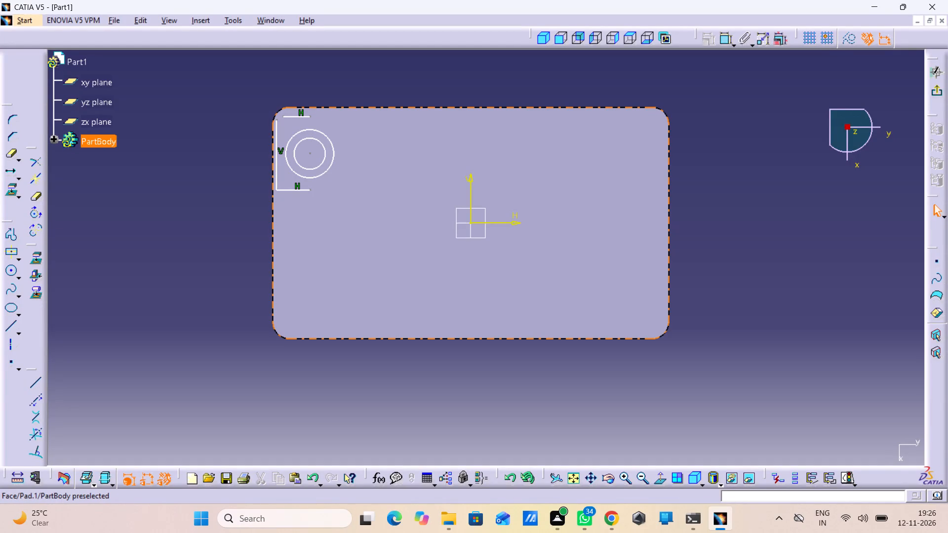
Delete the outer of the two concentric circles in the plate's upper-left corner.
right_click(326, 132)
left_click(365, 292)
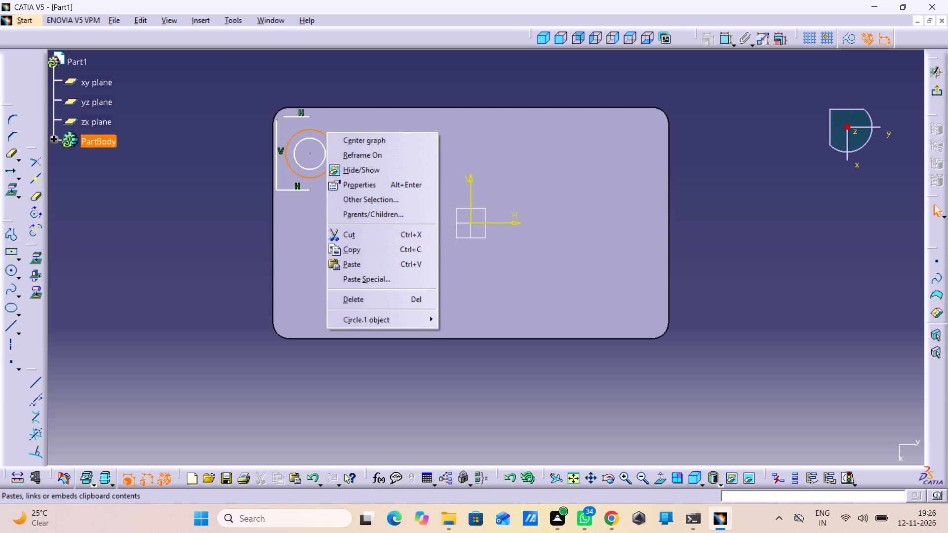
left_click(360, 297)
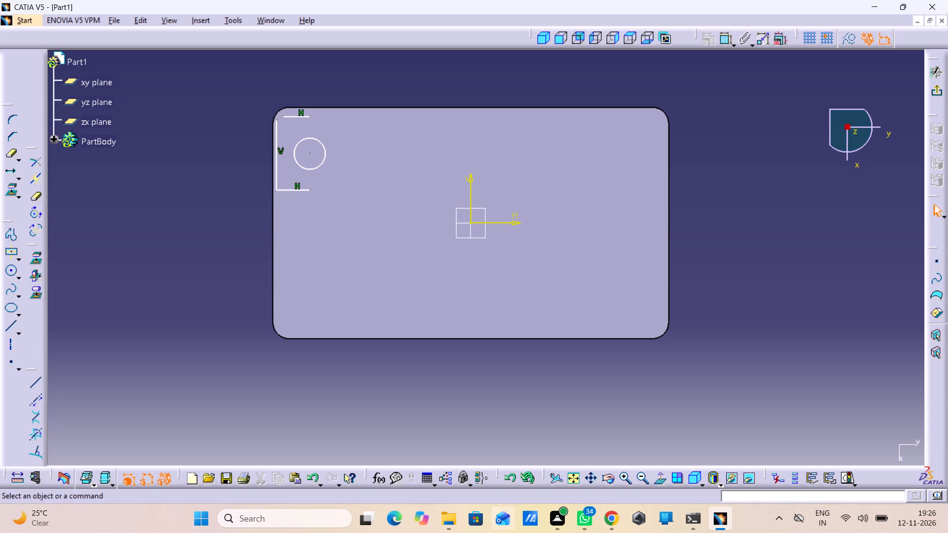
Constrain the remaining circle's diameter to 14 mm.
double_click(725, 40)
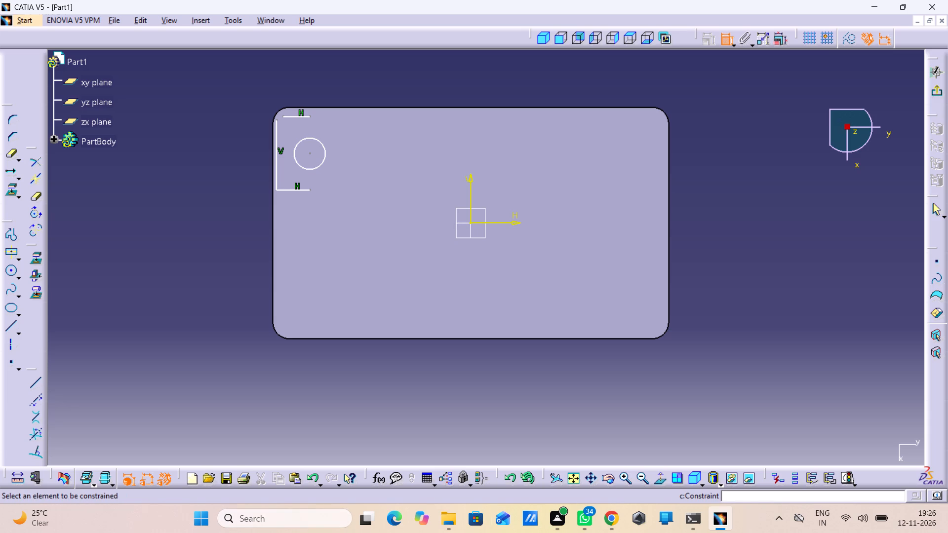
left_click(324, 147)
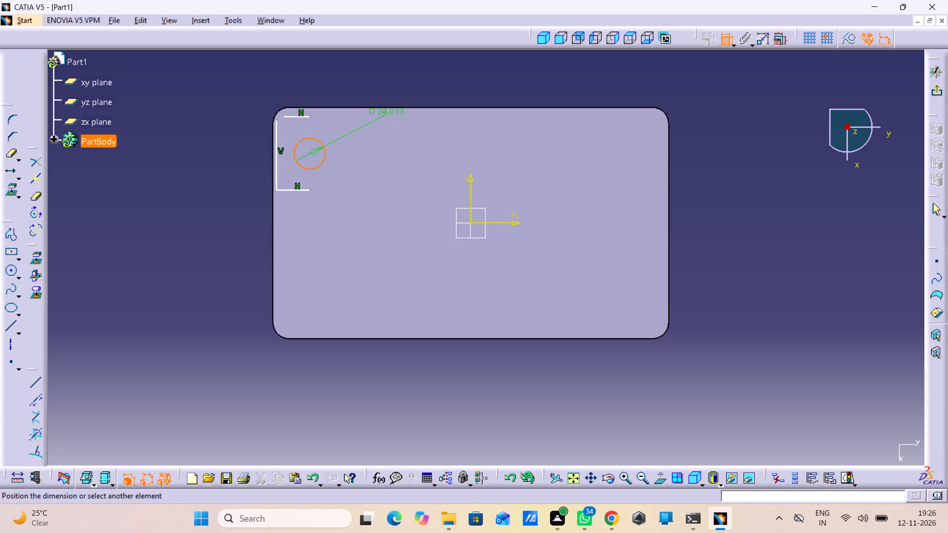
left_click(370, 90)
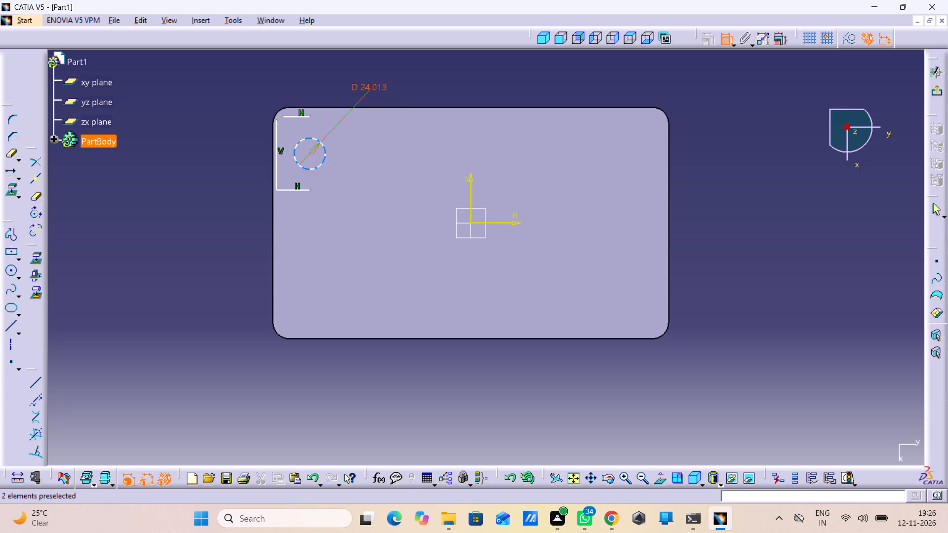
double_click(368, 81)
type("04")
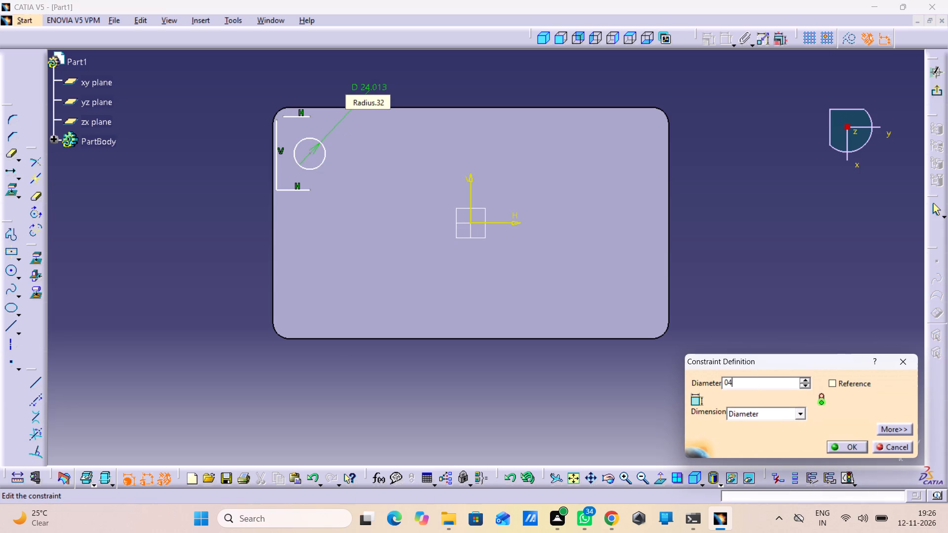
key("BackSpace")
key("BackSpace")
type("14")
key("Return")
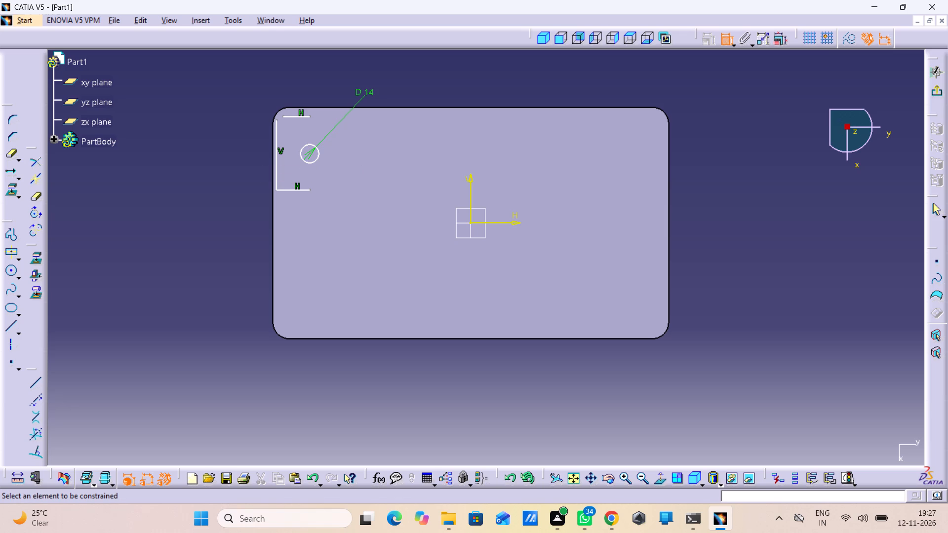
Constrain the circle's centre to 43 mm from the plate's top edge.
left_click(309, 155)
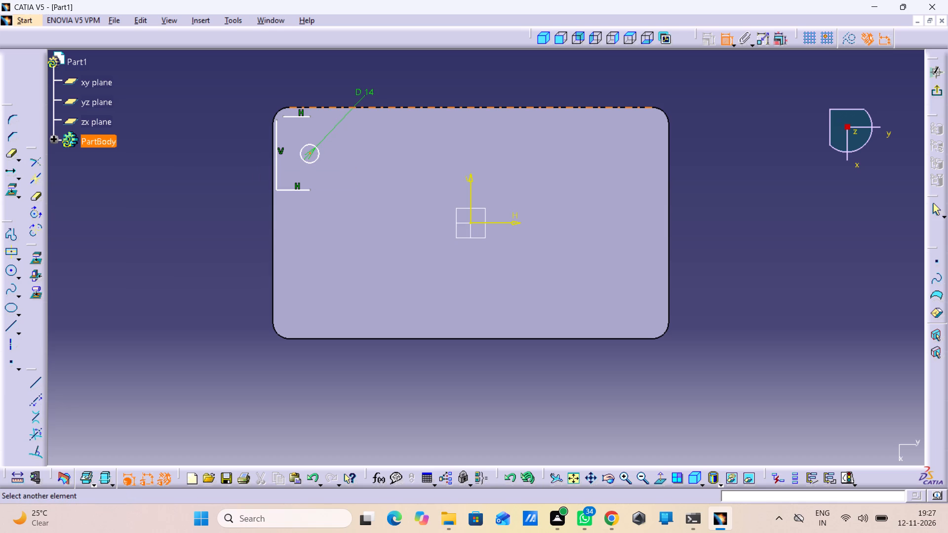
left_click(303, 105)
left_click(236, 78)
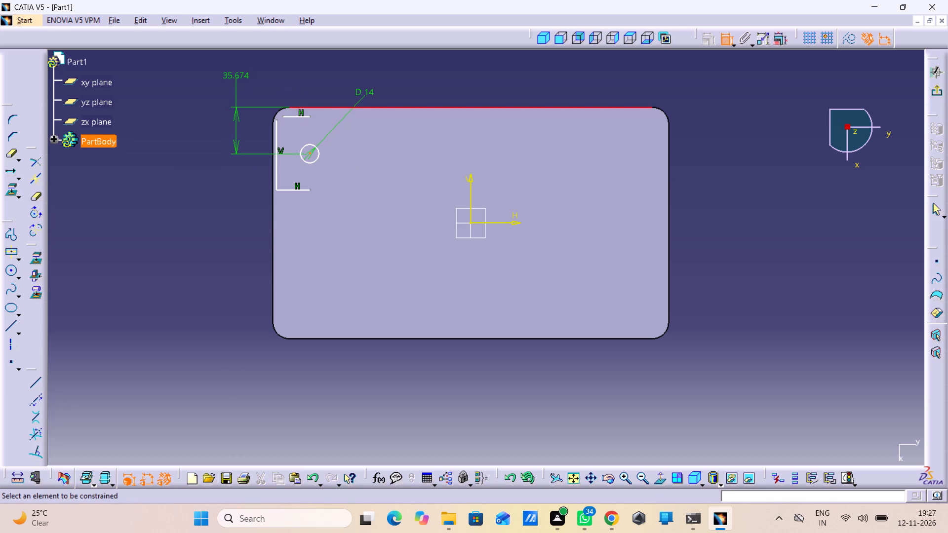
double_click(237, 73)
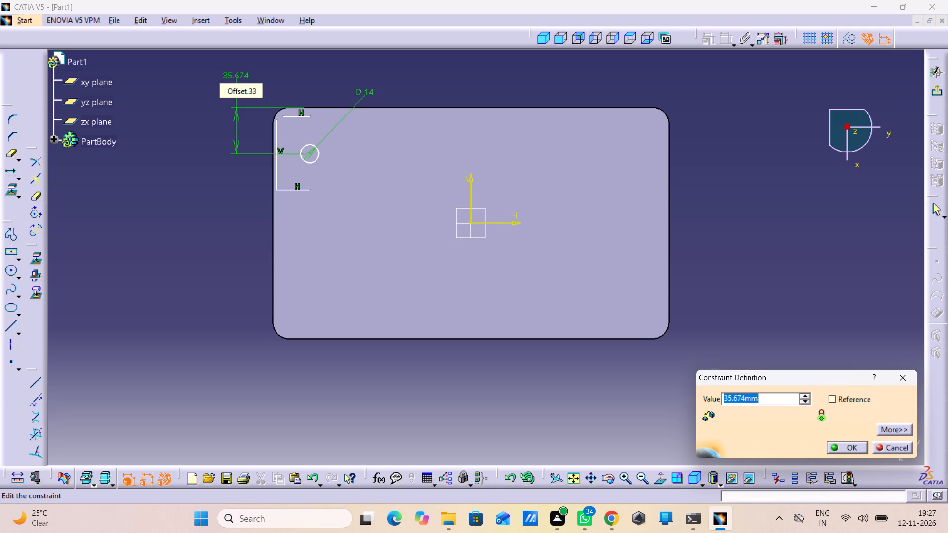
type("43")
key("Return")
Make the inner endpoints of the upper and lower horizontal lines coincident with the 14 mm circle.
scroll(226, 70, "up", 1)
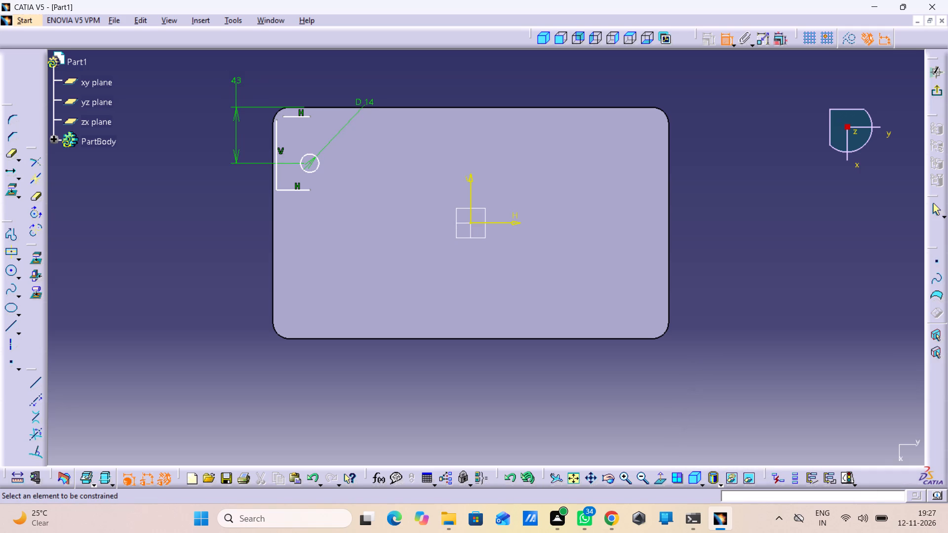
left_click(311, 117)
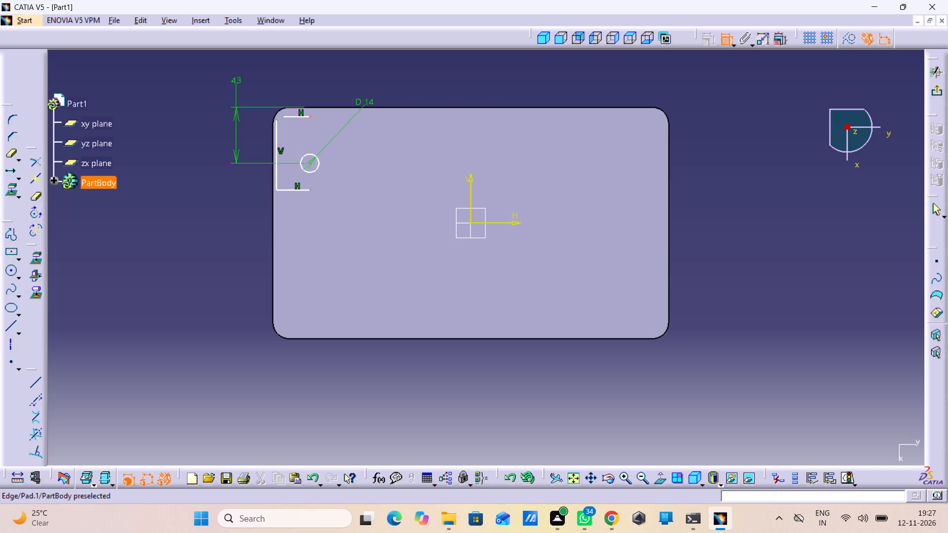
left_click(310, 152)
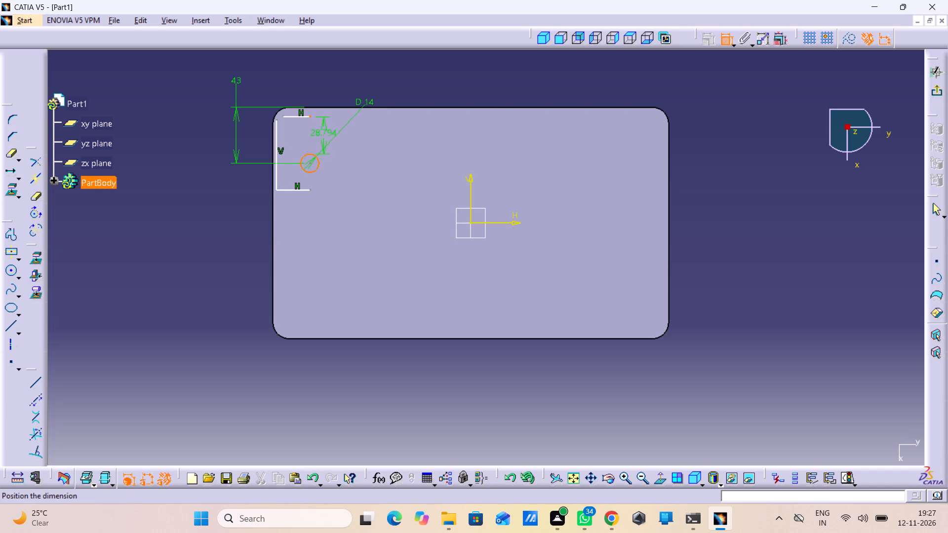
right_click(126, 109)
left_click(173, 210)
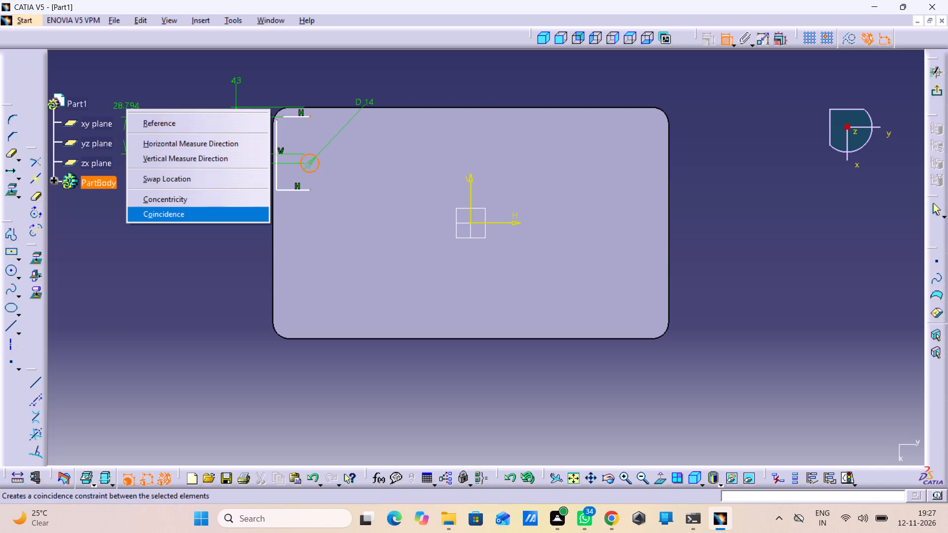
left_click(310, 191)
left_click_drag(314, 172, 306, 173)
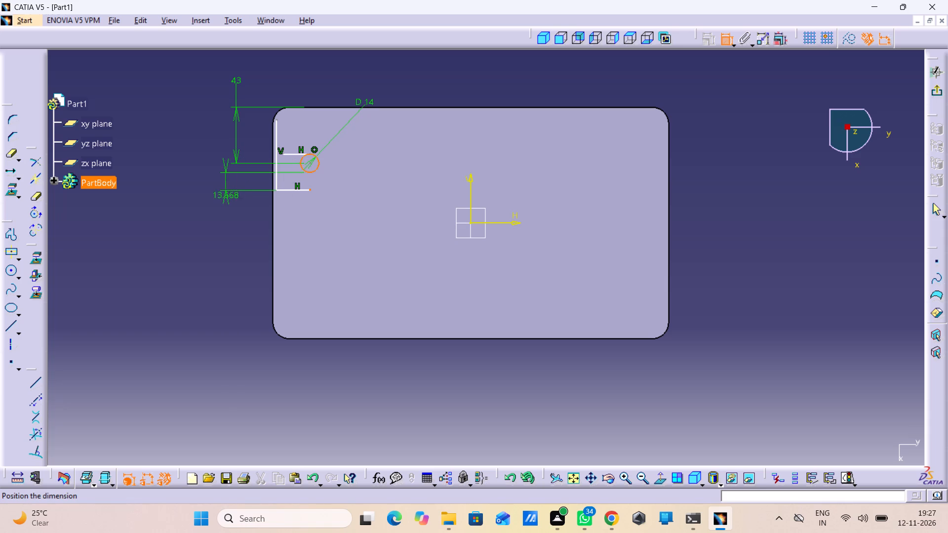
right_click(226, 200)
left_click(259, 304)
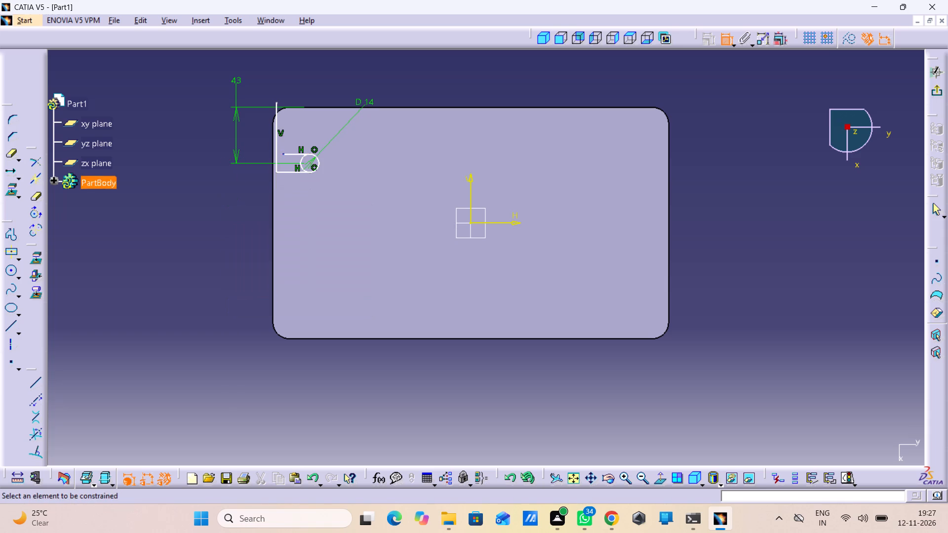
Make the vertical line's upper endpoint coincident with the upper horizontal line's free outer endpoint.
left_click_drag(277, 102, 277, 111)
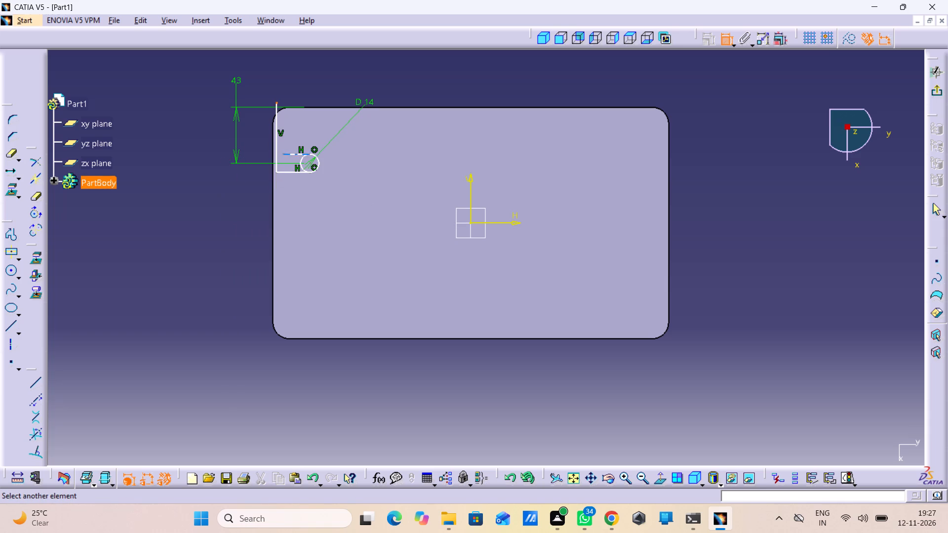
left_click(283, 154)
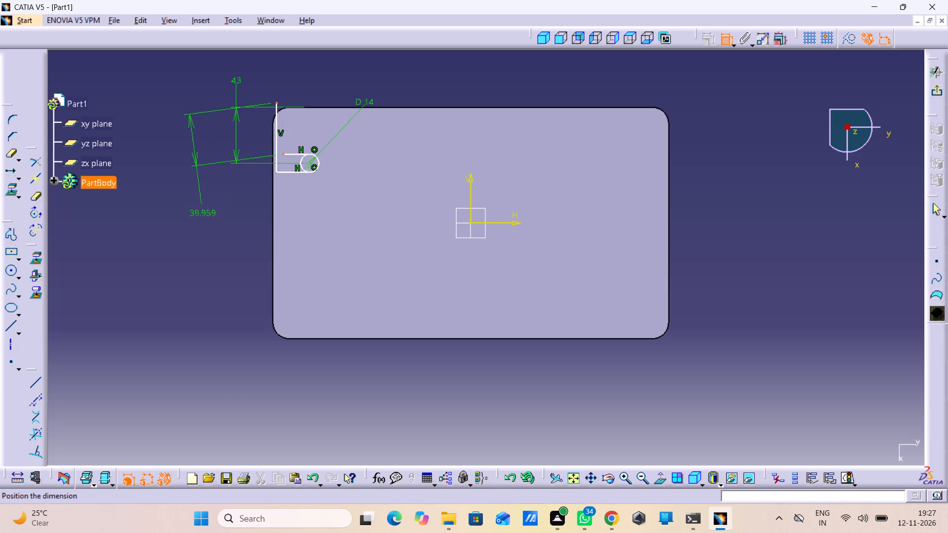
right_click(199, 220)
left_click(233, 314)
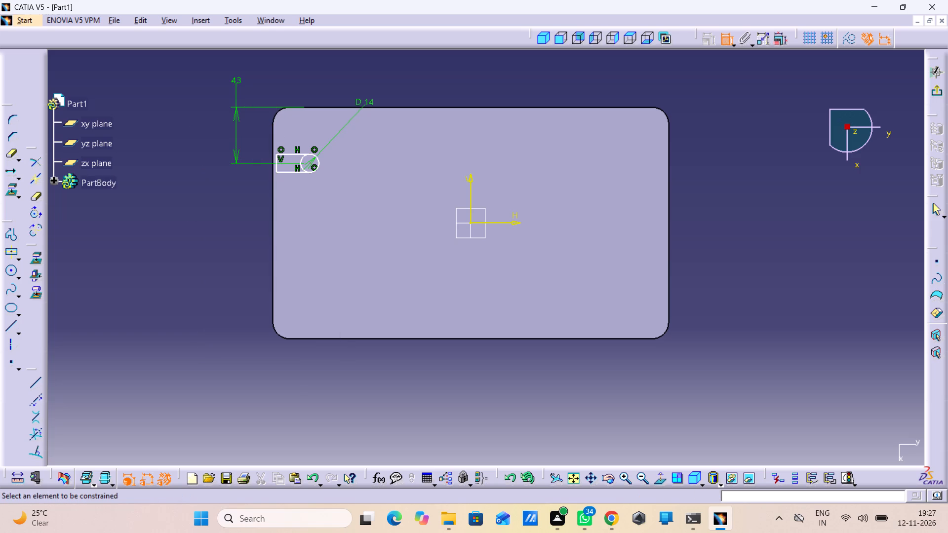
Quick Trim the circle's arc that lies inside the slot outline.
left_click(11, 151)
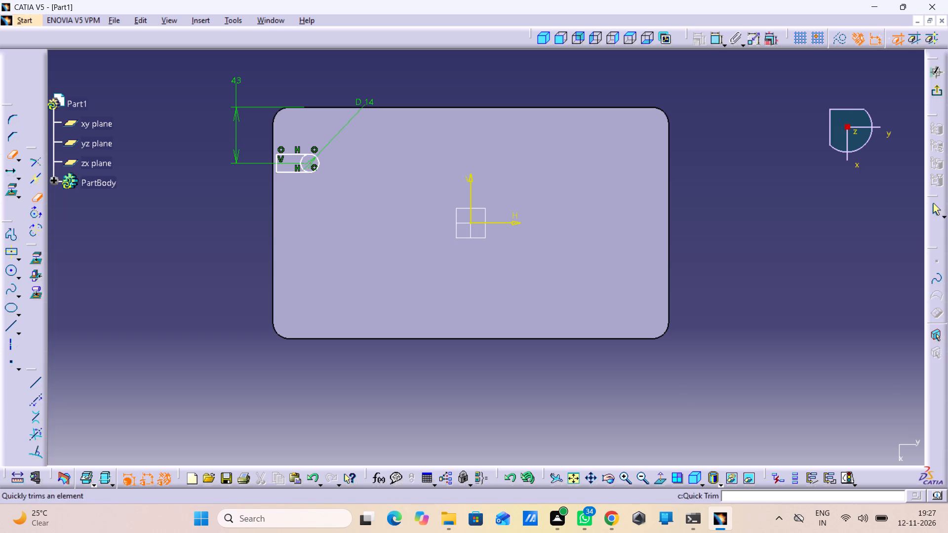
left_click(304, 157)
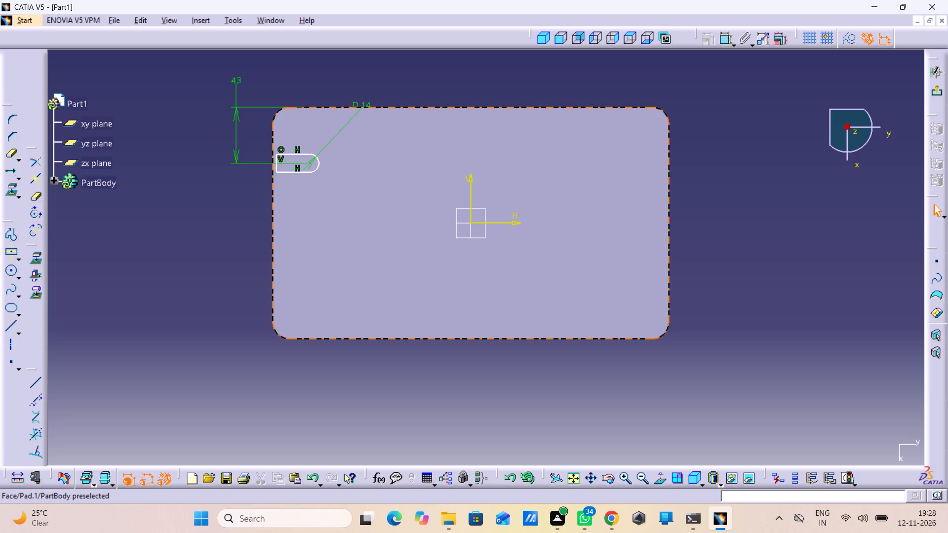
Make the slot's vertical end line coincident with the plate's left edge.
left_click(277, 161)
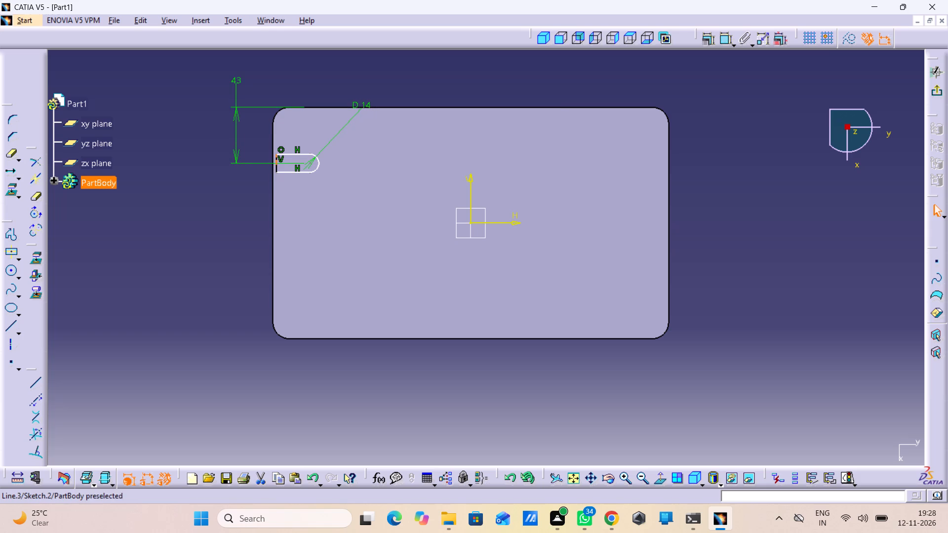
left_click(270, 179)
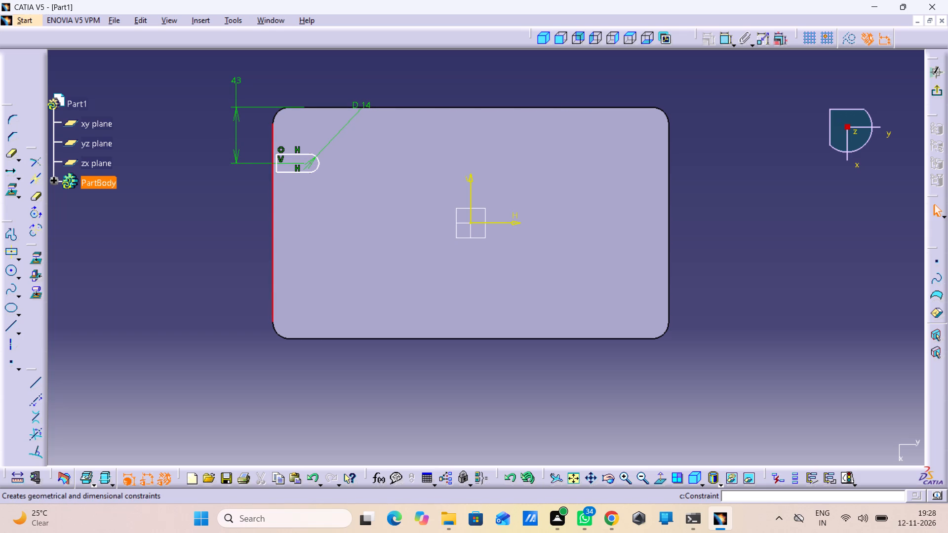
double_click(722, 40)
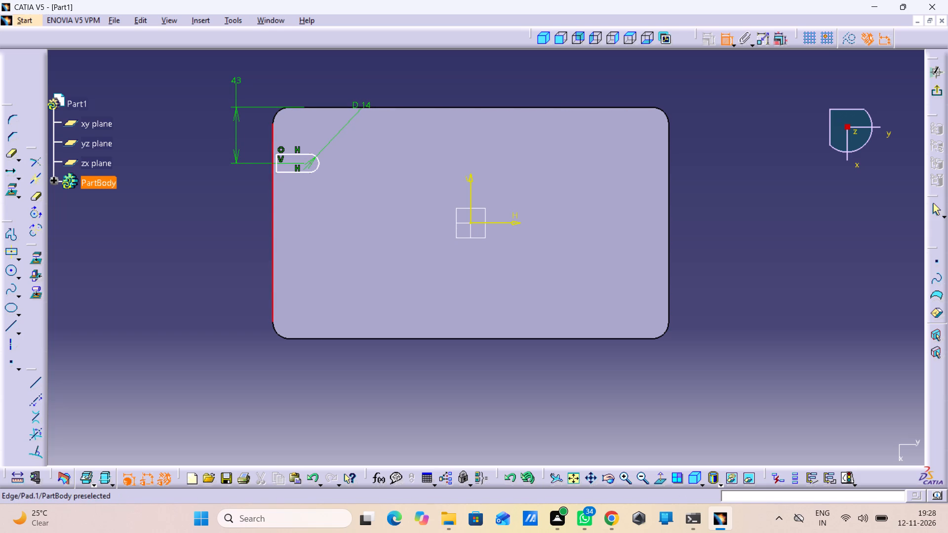
left_click(277, 164)
right_click(231, 199)
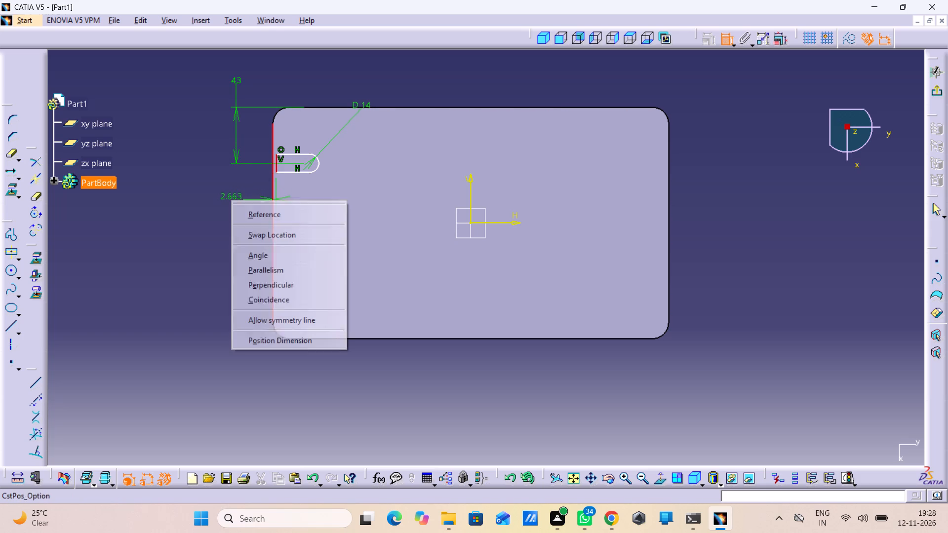
left_click(276, 301)
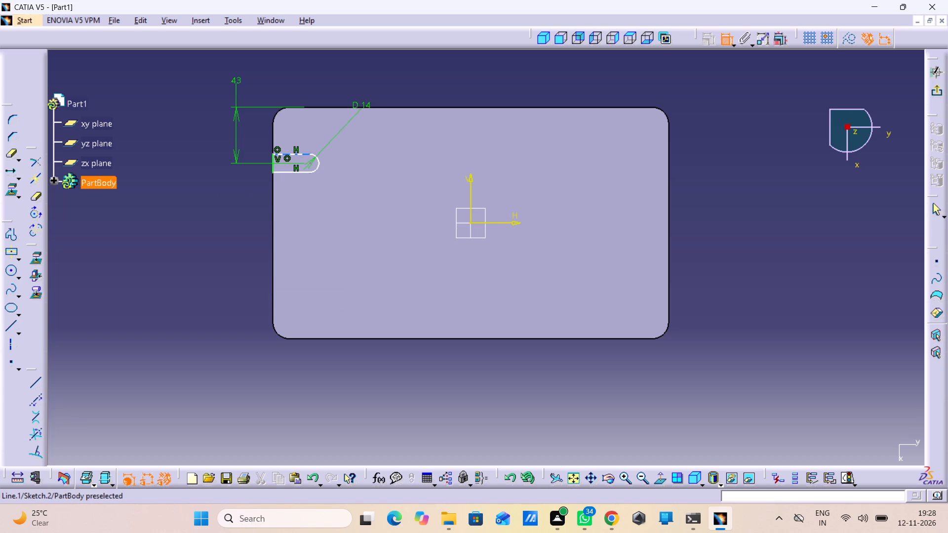
Constrain the slot's upper straight line to a length of 20 mm.
left_click(295, 153)
left_click(288, 76)
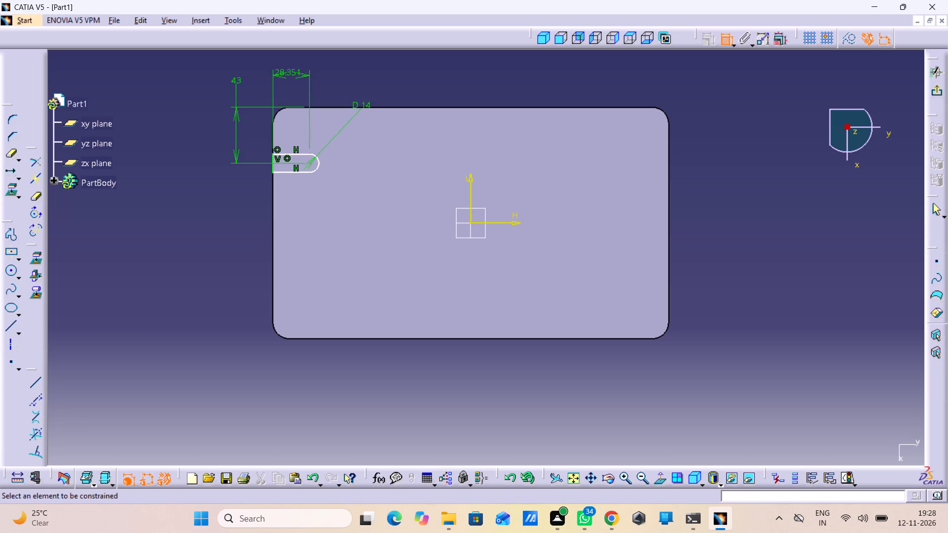
double_click(288, 74)
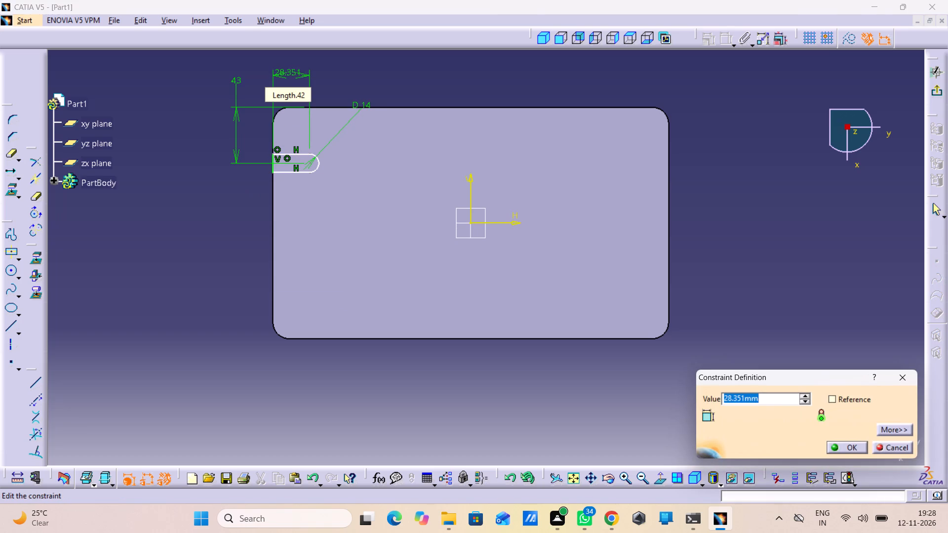
type("20")
key("Return")
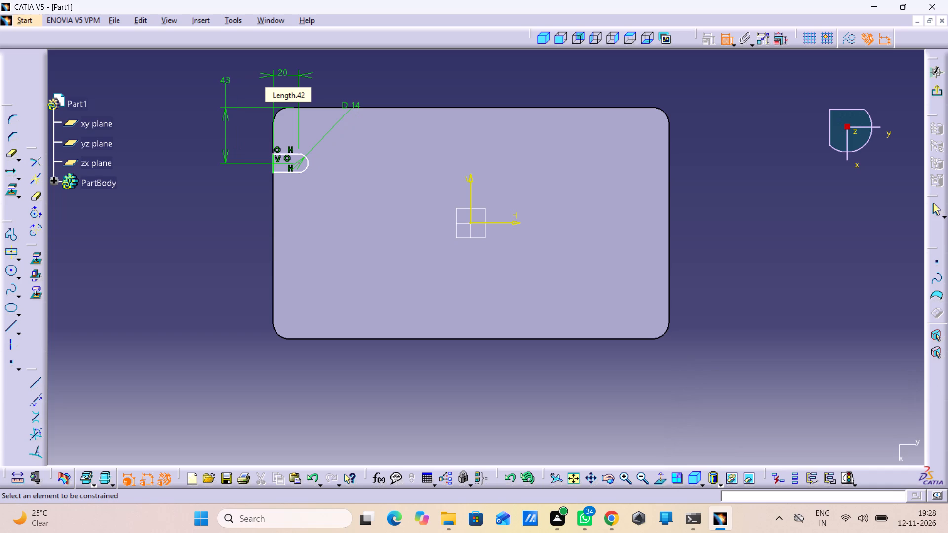
Add tangency constraints between the slot's end arc and both its upper and lower horizontal lines.
middle_click_drag(292, 147, 282, 108)
right_click(292, 147)
middle_click_drag(283, 112, 357, 181)
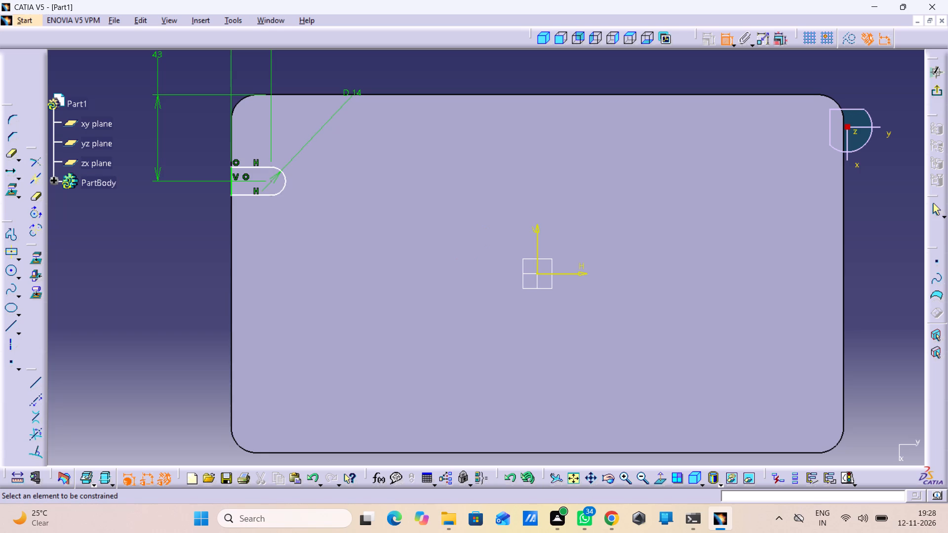
left_click(277, 167)
left_click(260, 169)
right_click(300, 73)
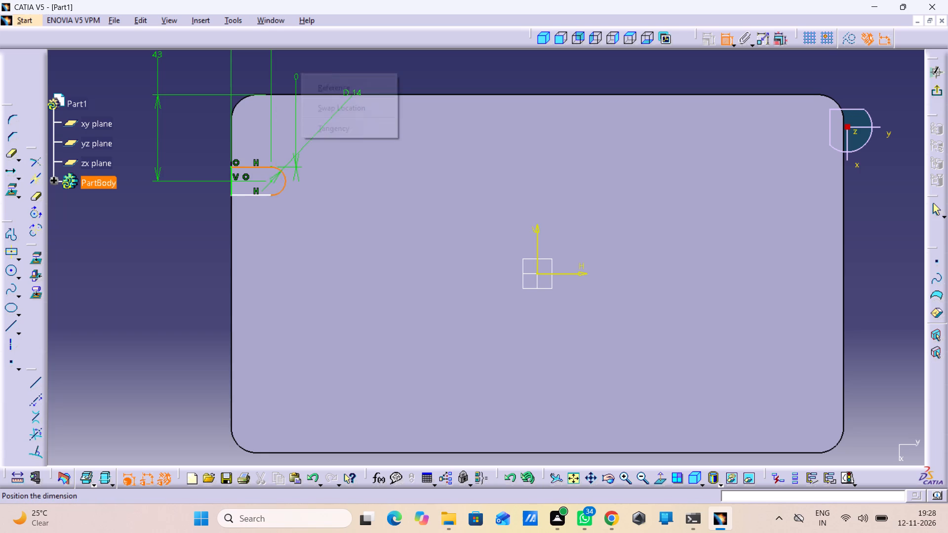
left_click(325, 125)
left_click(265, 195)
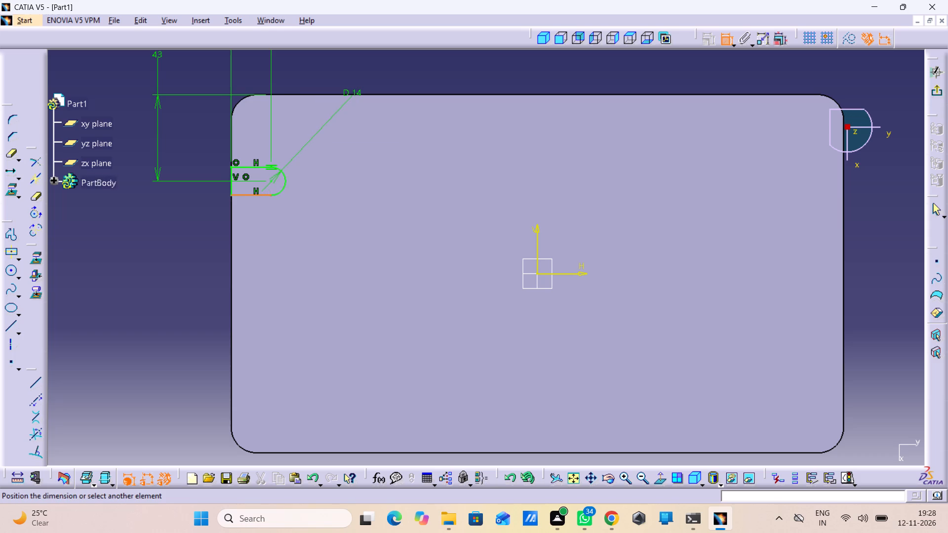
left_click_drag(282, 191, 278, 199)
right_click(179, 262)
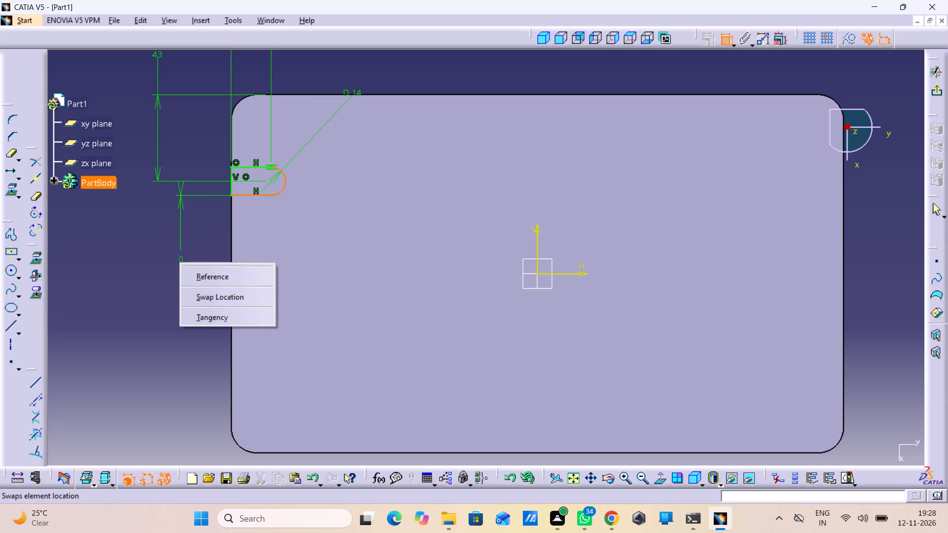
left_click(205, 316)
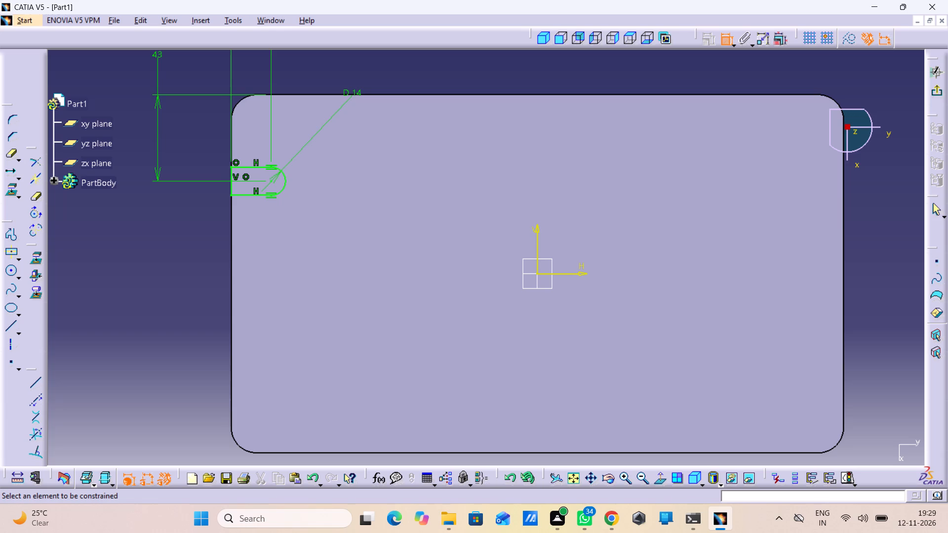
left_click(725, 39)
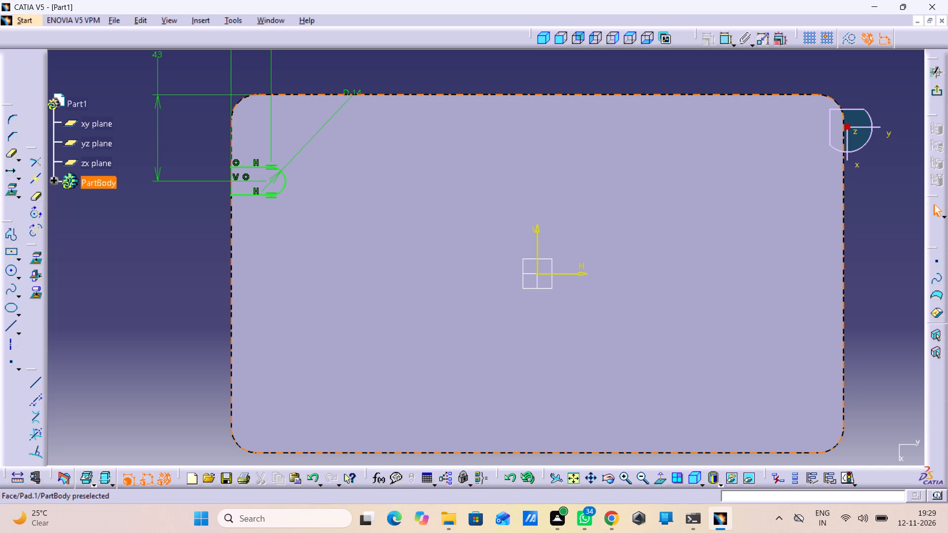
Exit the slot sketch and cut it through the plate as a pocket with the Up to next limit.
middle_click_drag(306, 180, 315, 356)
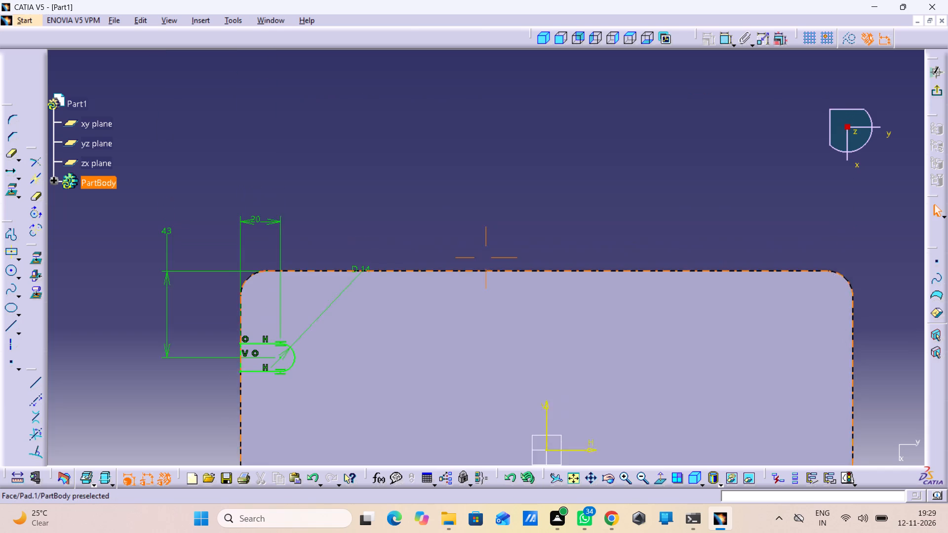
middle_click_drag(315, 356, 303, 349)
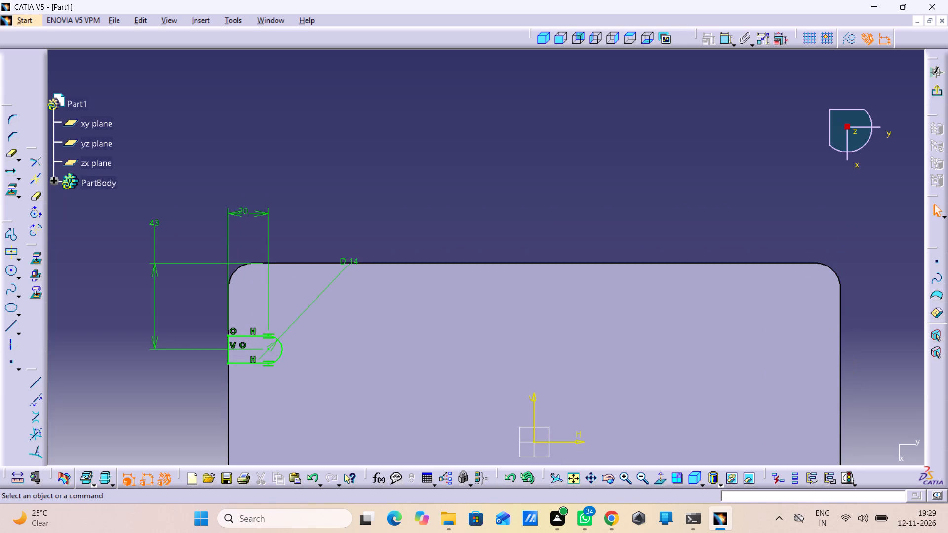
left_click(938, 95)
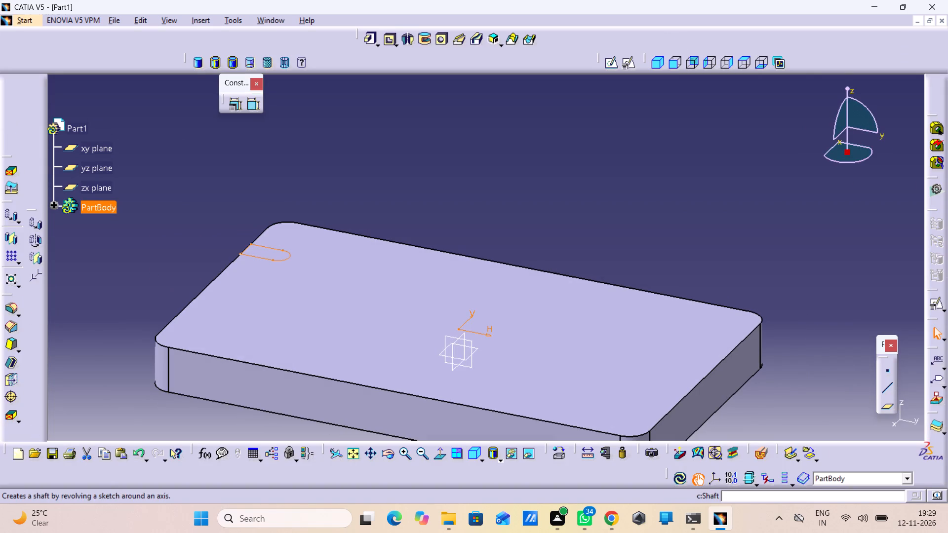
left_click(393, 42)
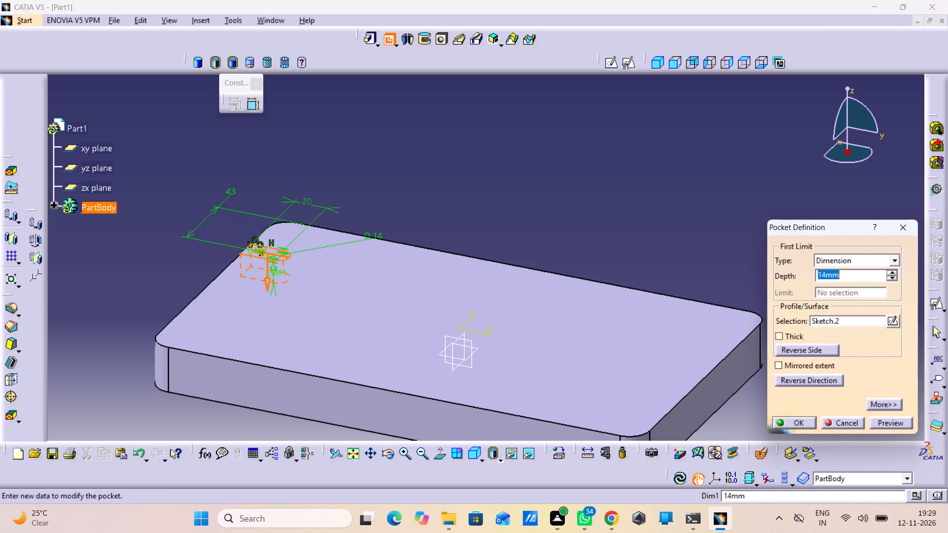
left_click(847, 268)
left_click(847, 261)
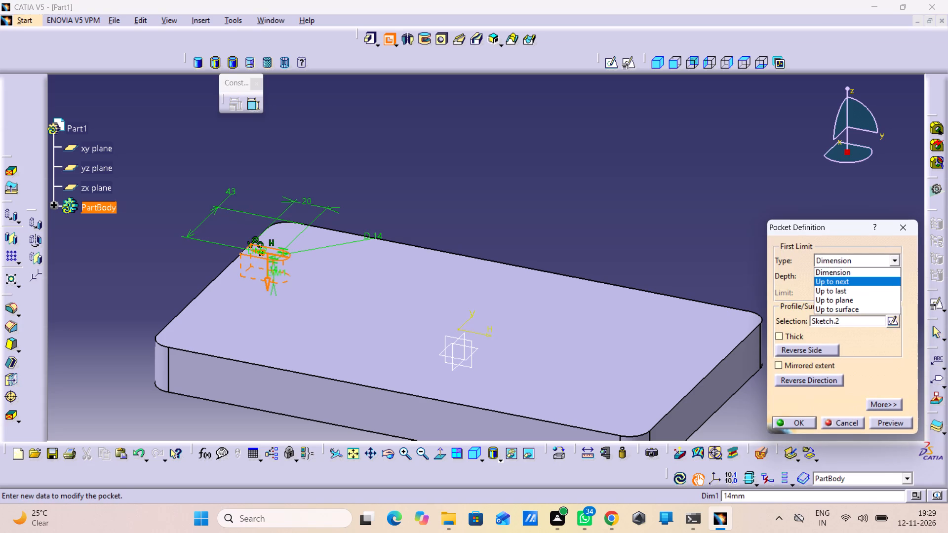
left_click(849, 282)
left_click(897, 420)
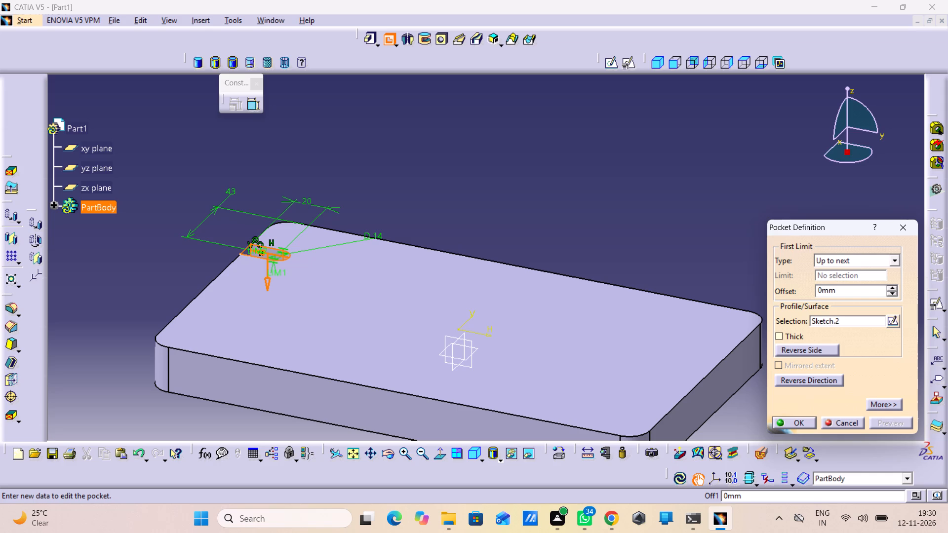
middle_click(467, 206)
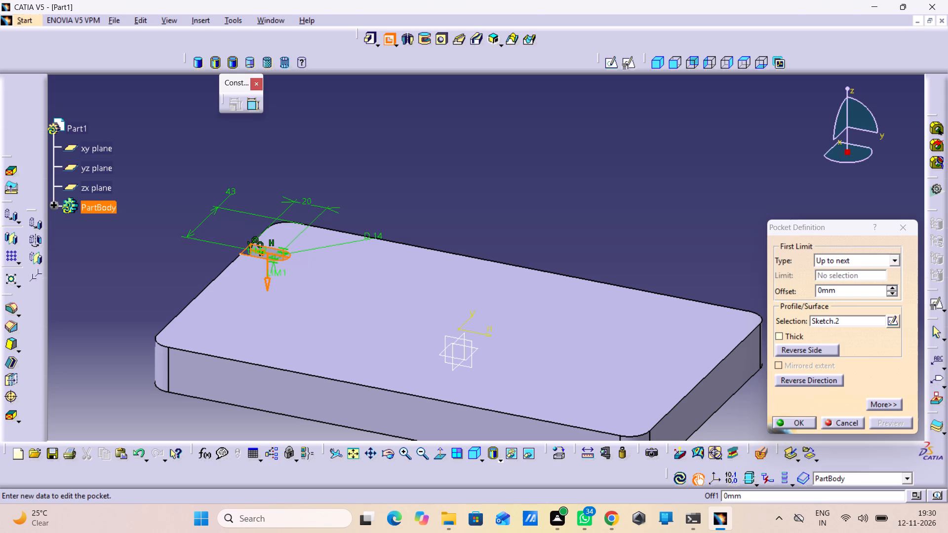
left_click_drag(797, 419, 790, 419)
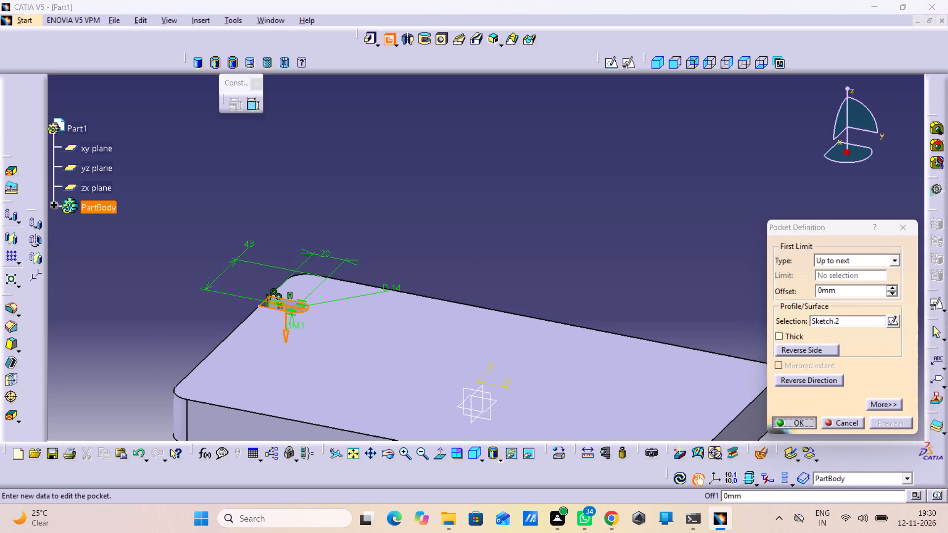
left_click_drag(790, 419, 791, 419)
left_click(511, 258)
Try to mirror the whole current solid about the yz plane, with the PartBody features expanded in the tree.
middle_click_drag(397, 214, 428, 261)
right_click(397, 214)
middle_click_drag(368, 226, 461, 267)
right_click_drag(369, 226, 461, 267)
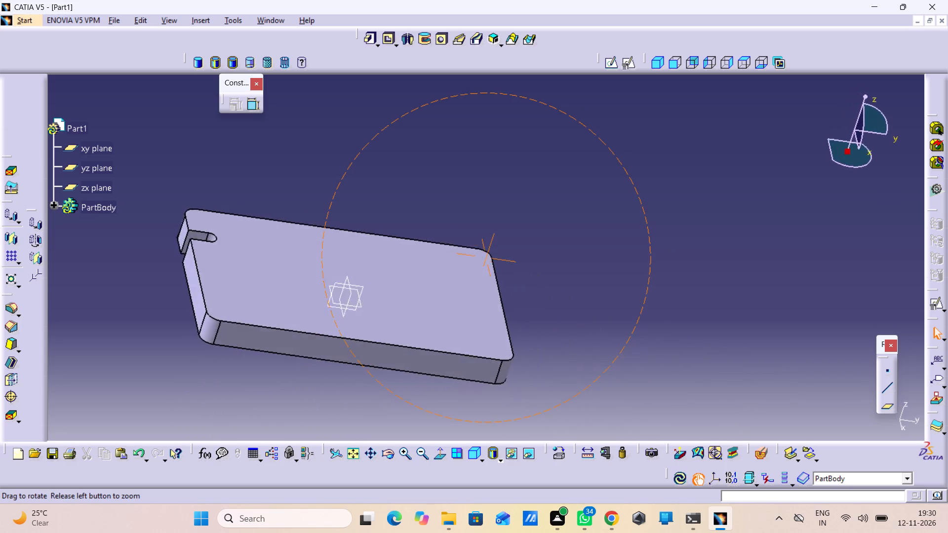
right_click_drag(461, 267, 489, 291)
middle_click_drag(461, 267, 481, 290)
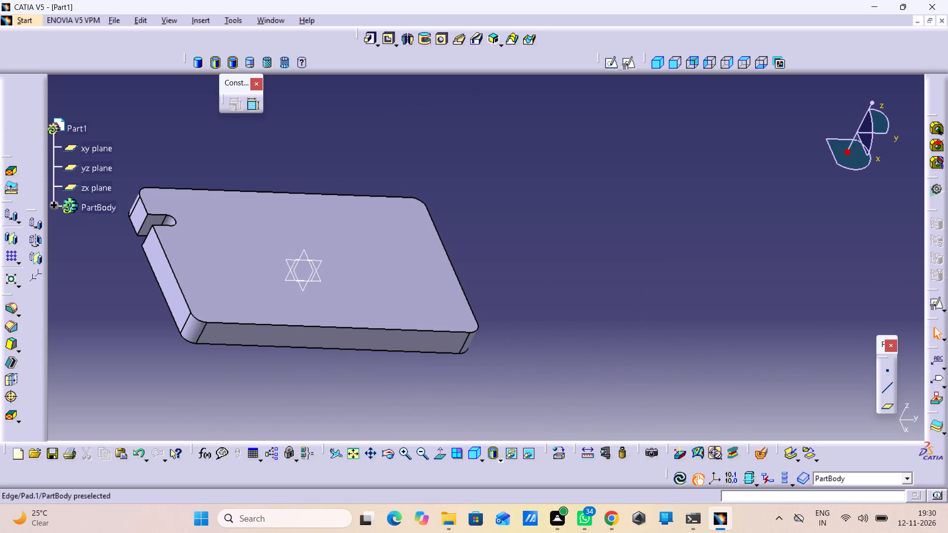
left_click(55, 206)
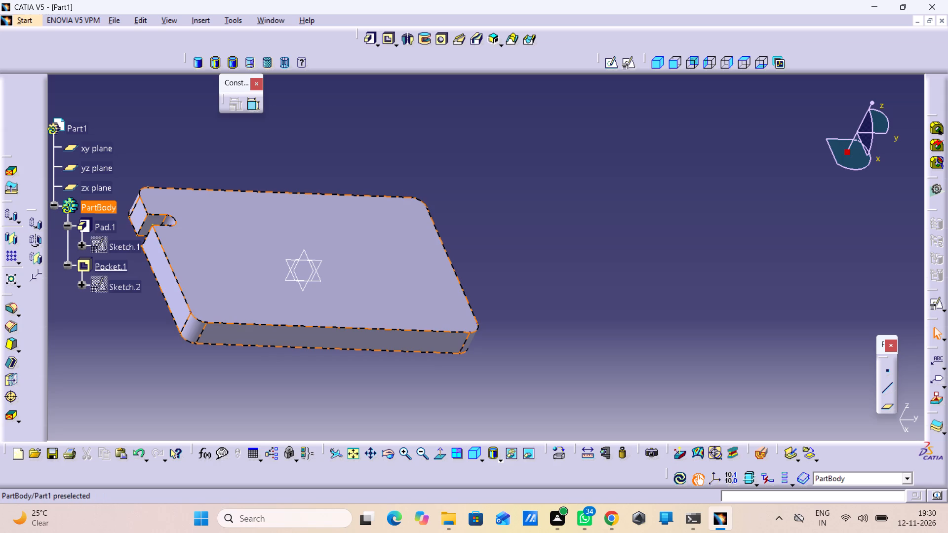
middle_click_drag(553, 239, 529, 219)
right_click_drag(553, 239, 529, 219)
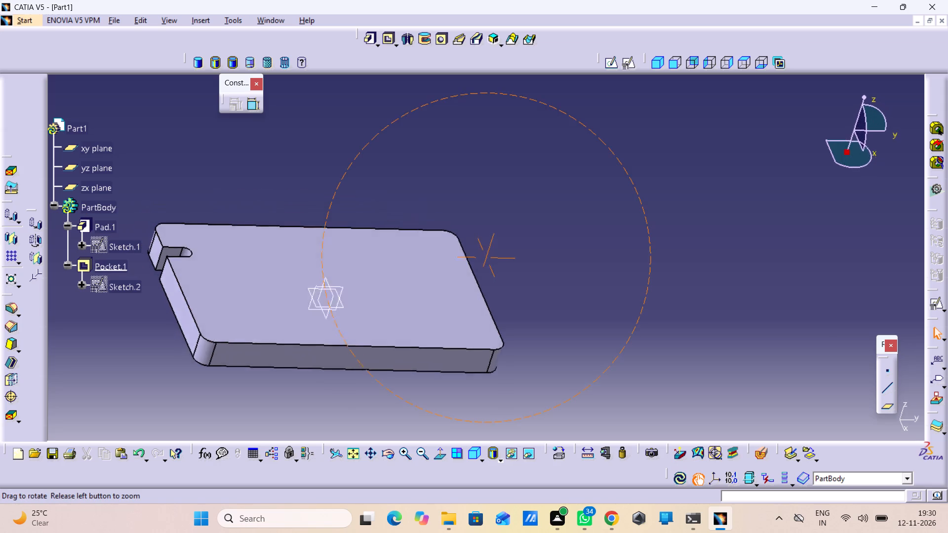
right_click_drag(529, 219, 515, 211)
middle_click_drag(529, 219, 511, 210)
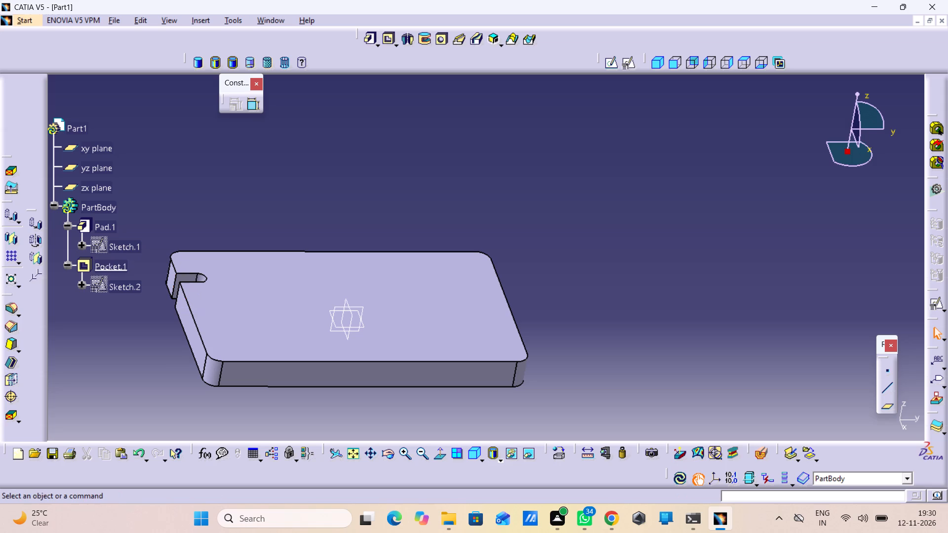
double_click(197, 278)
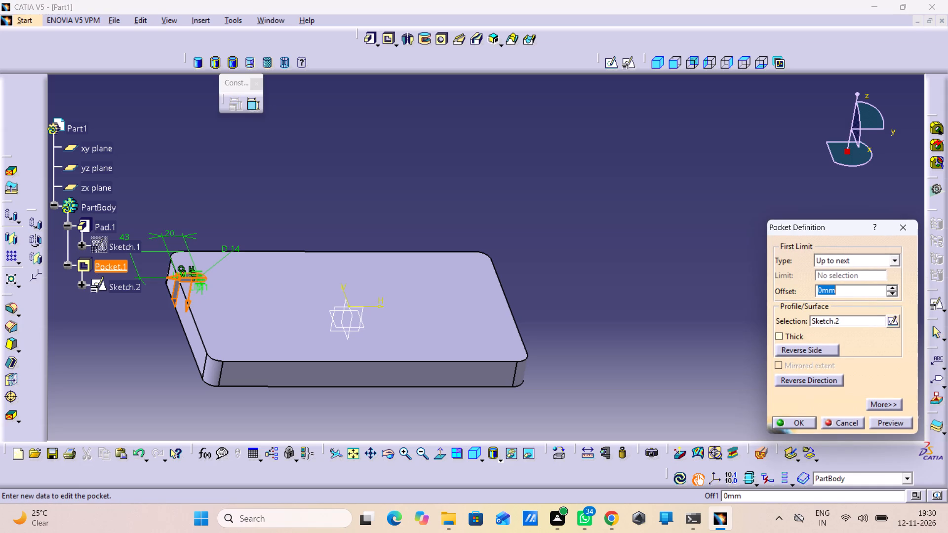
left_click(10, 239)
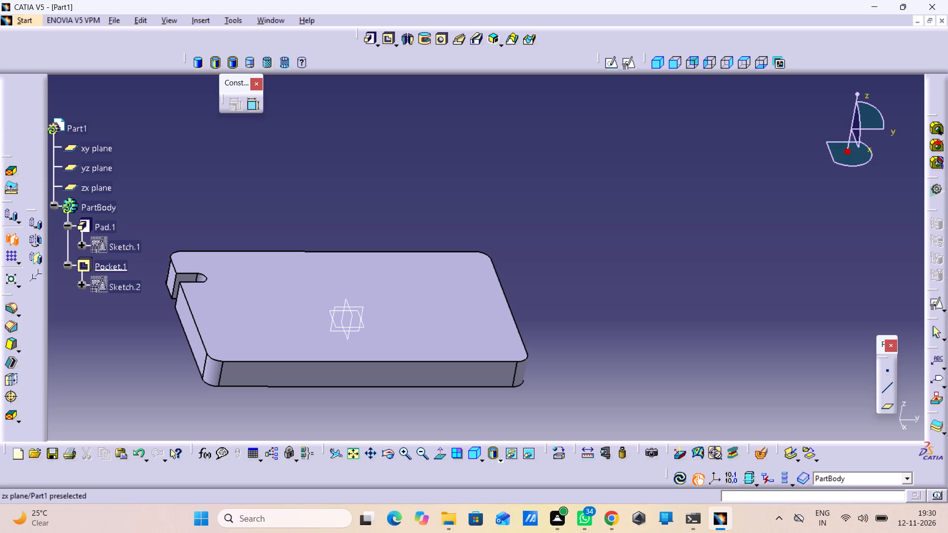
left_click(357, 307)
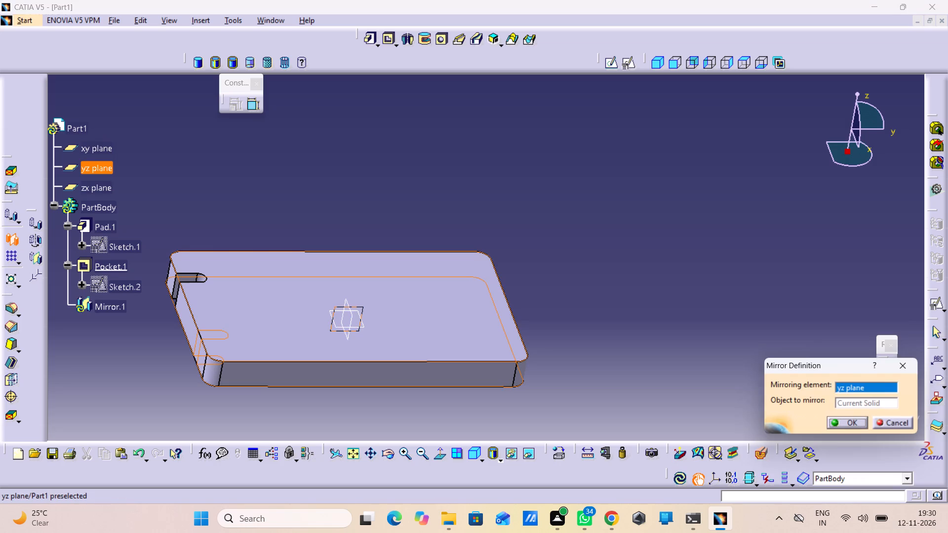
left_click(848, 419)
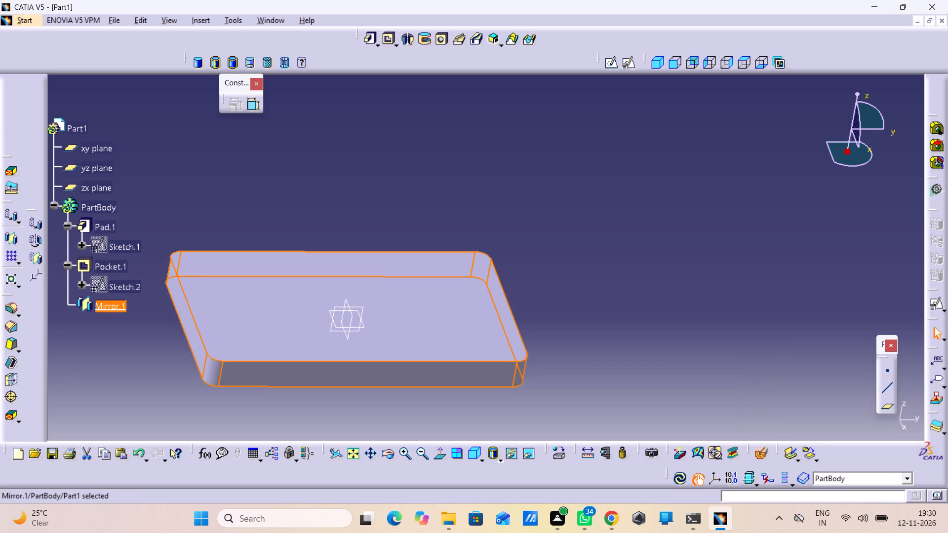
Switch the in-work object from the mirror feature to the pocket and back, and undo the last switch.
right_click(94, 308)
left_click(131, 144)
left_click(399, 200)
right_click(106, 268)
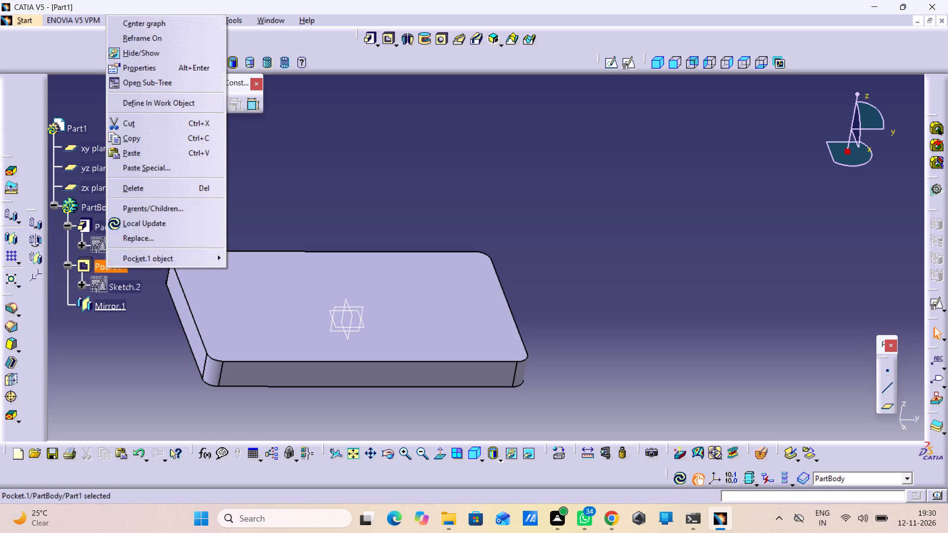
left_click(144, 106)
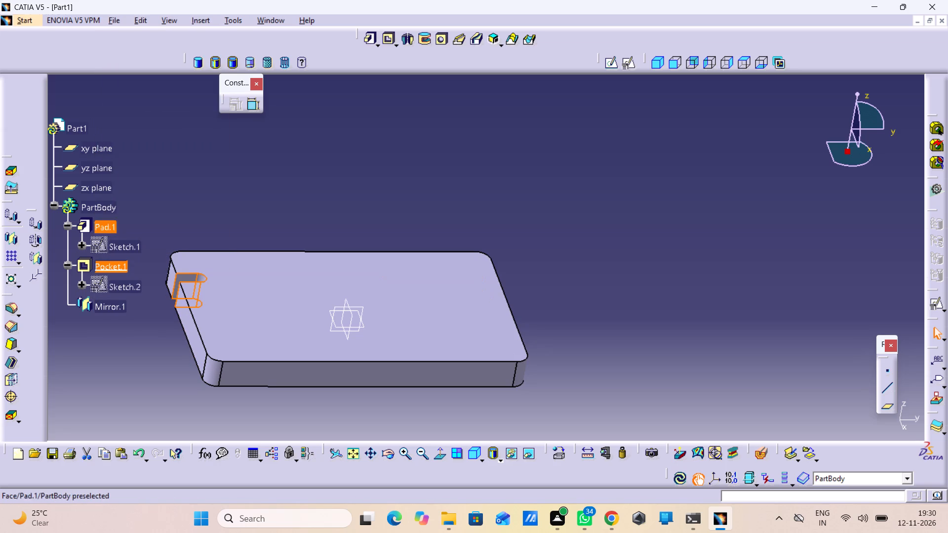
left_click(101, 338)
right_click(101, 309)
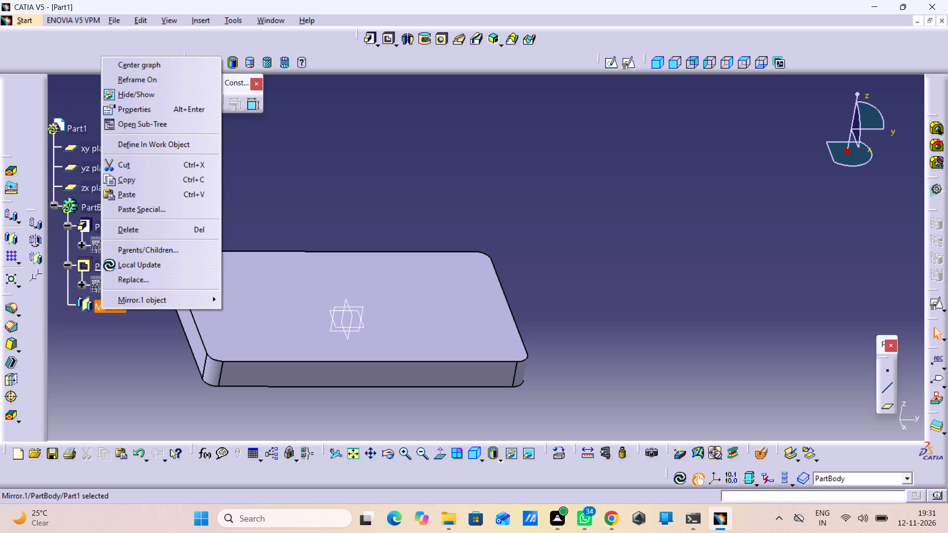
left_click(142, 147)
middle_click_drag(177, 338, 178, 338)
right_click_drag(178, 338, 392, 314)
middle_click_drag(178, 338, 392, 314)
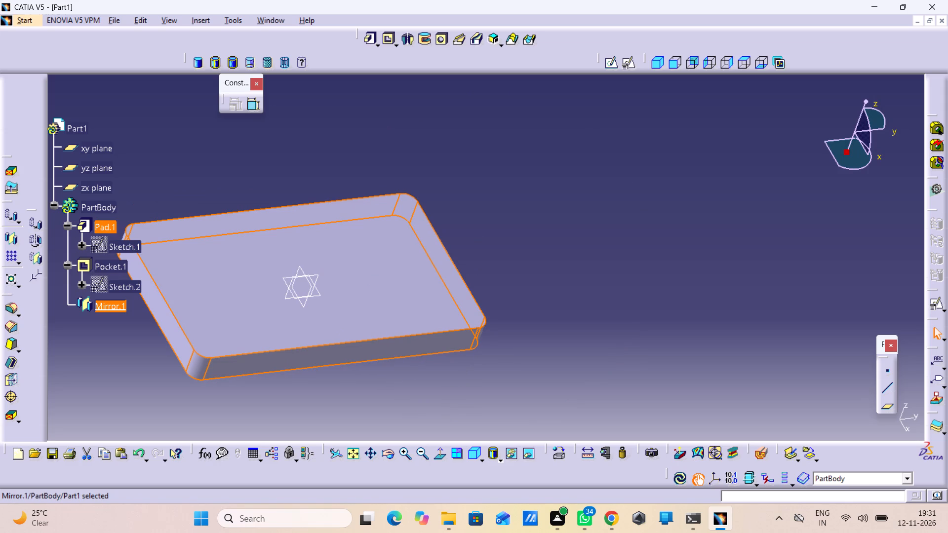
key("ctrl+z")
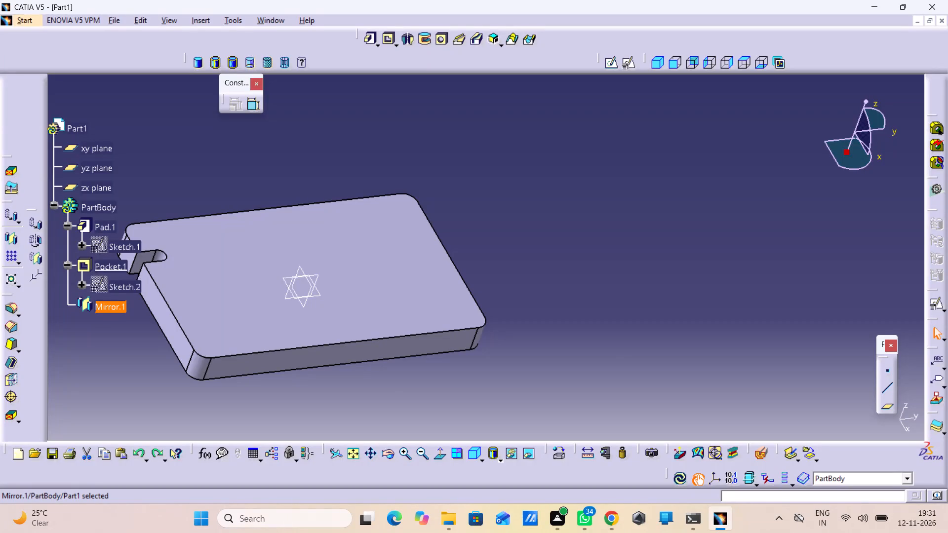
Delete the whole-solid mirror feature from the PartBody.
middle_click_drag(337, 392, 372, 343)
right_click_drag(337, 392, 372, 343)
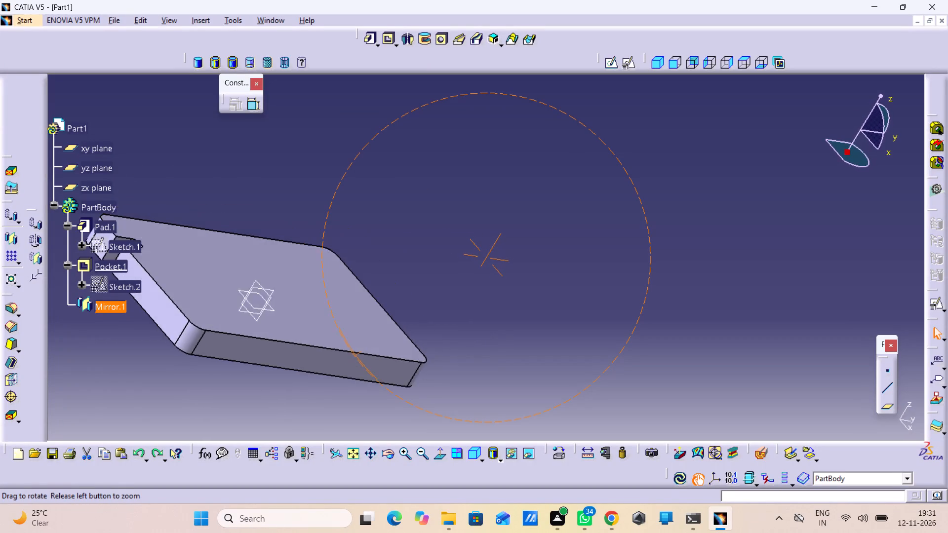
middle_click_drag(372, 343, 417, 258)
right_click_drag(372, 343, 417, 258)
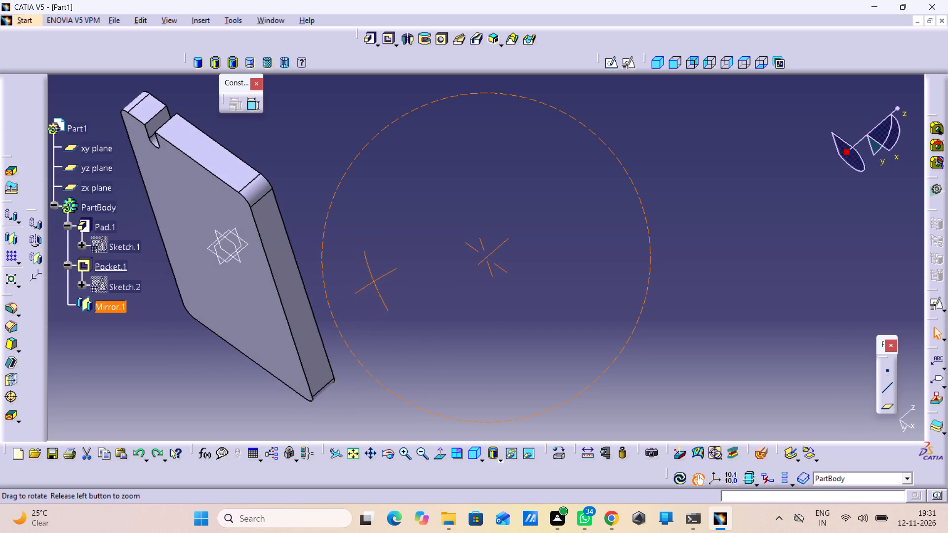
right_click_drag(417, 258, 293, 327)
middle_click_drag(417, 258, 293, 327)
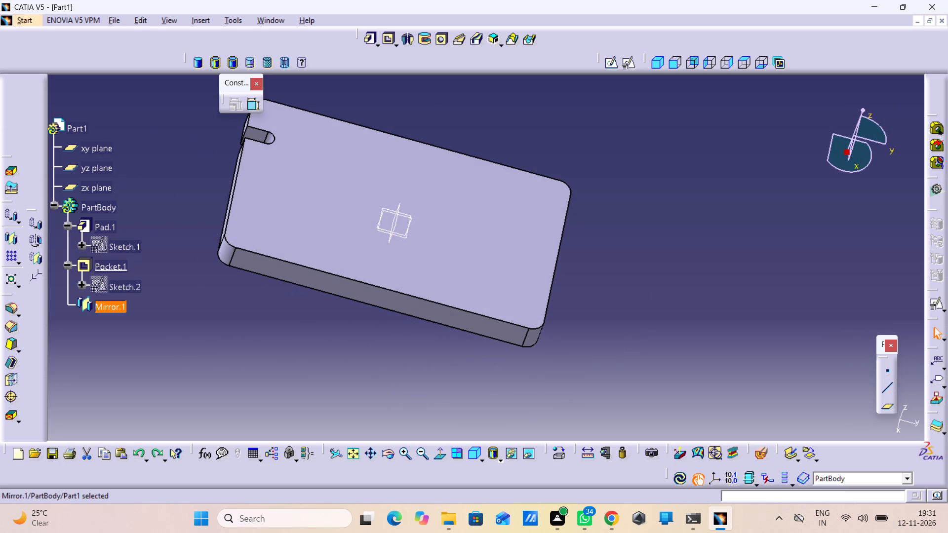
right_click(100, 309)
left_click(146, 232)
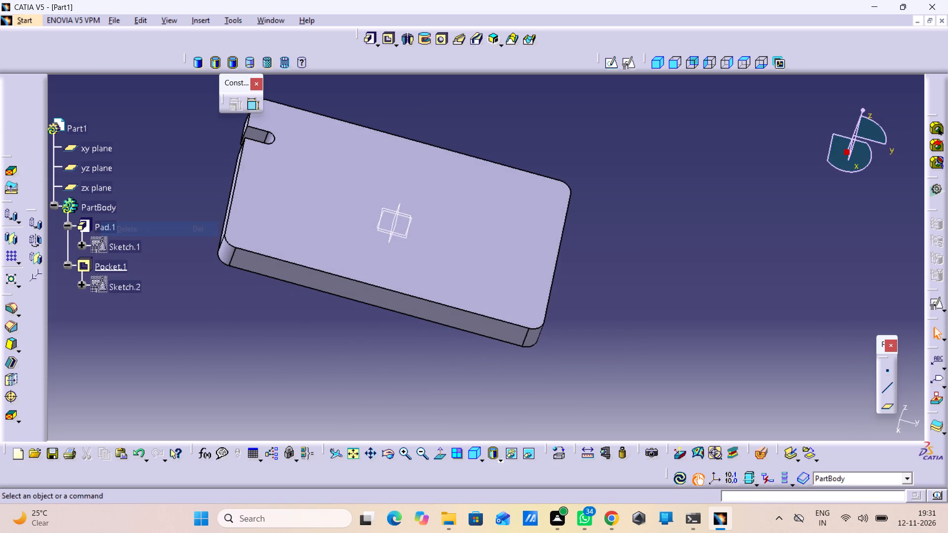
Mirror only the slot pocket about the yz plane to cut a second slot on the same plate edge.
middle_click_drag(211, 329, 236, 400)
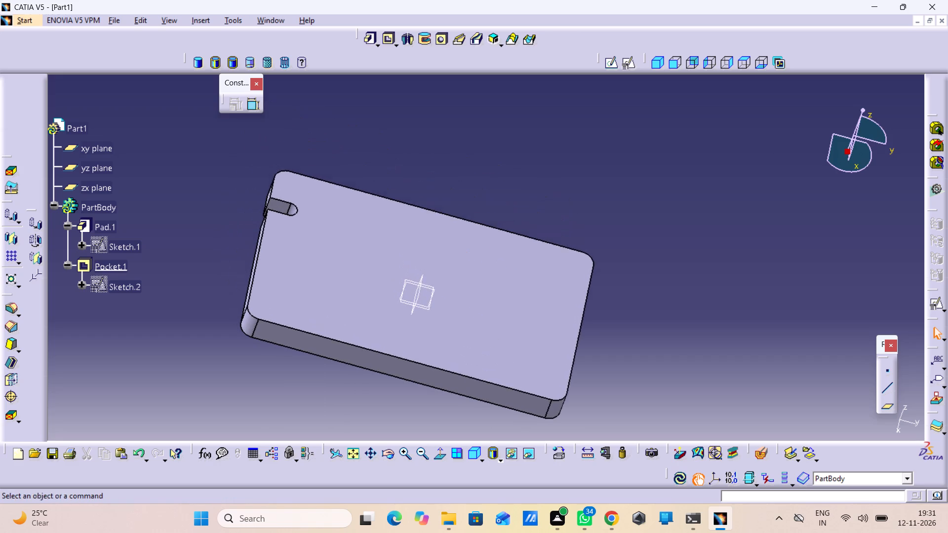
left_click(290, 208)
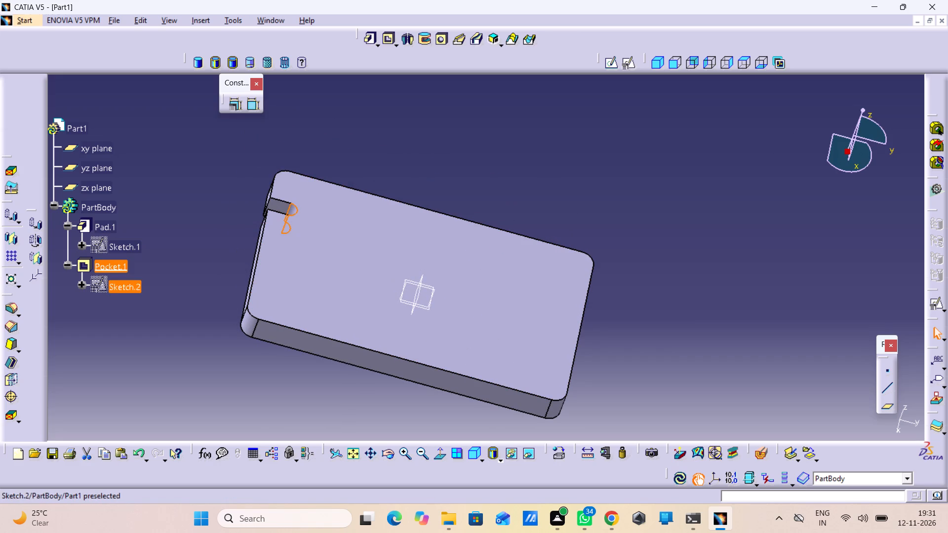
left_click(85, 269)
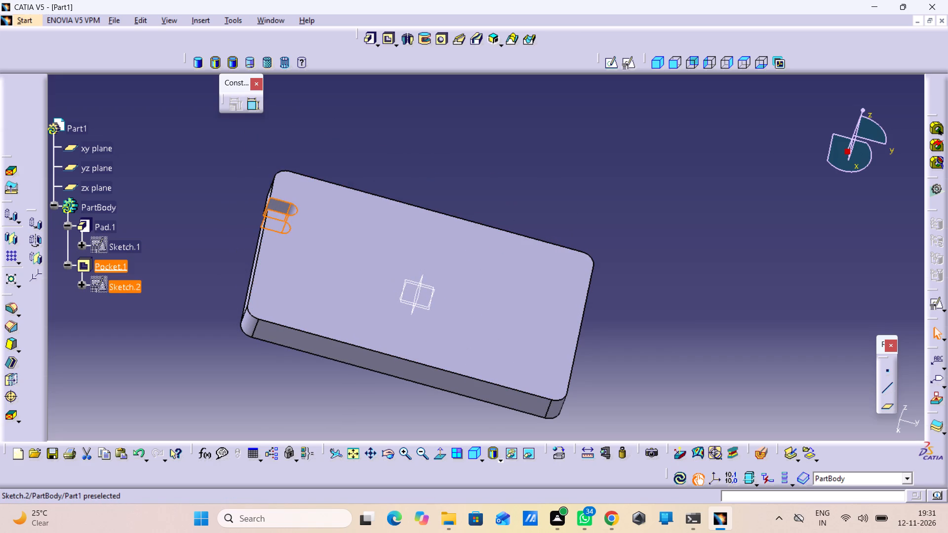
left_click(16, 243)
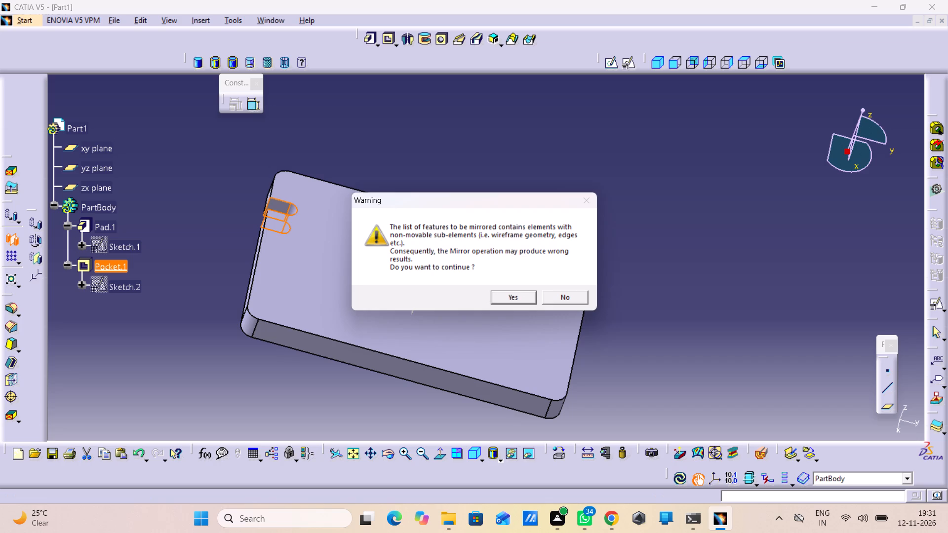
left_click(513, 296)
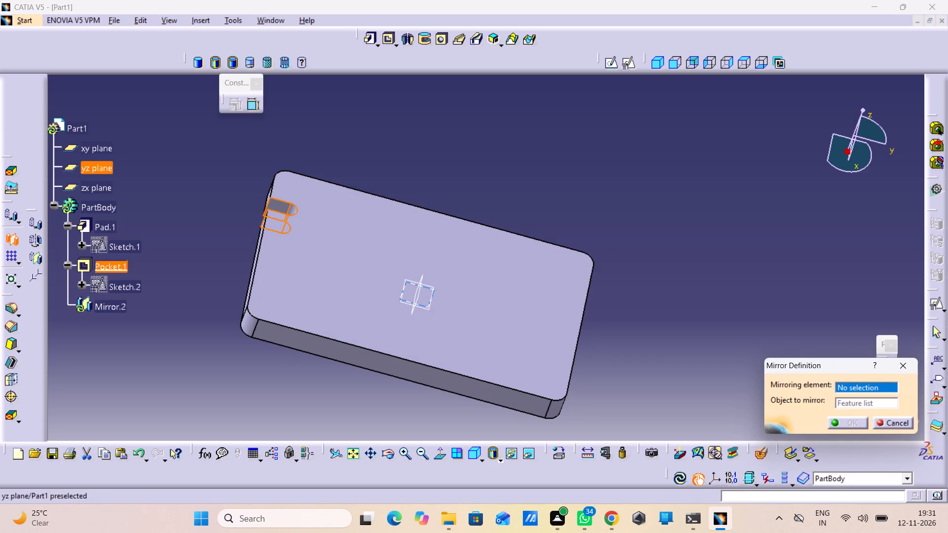
middle_click_drag(377, 357, 445, 340)
right_click_drag(377, 357, 445, 340)
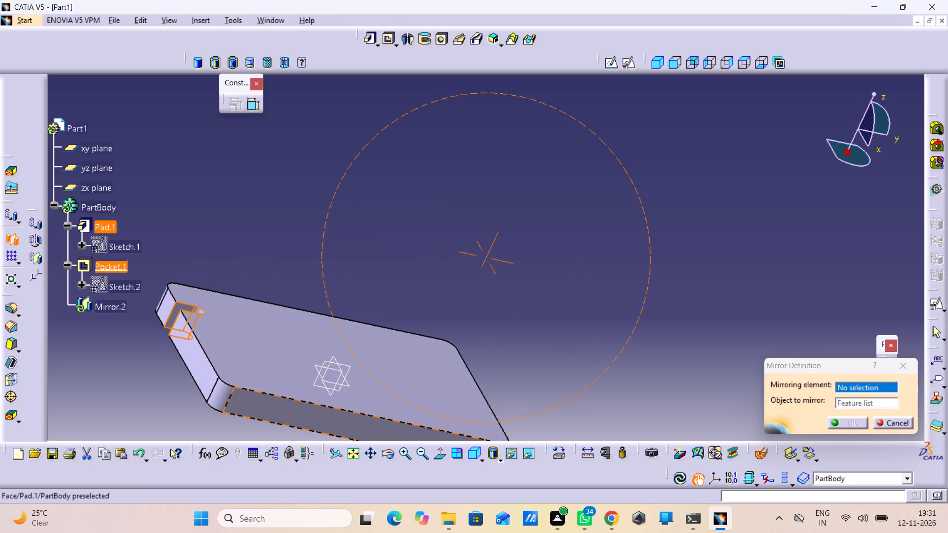
left_click(347, 362)
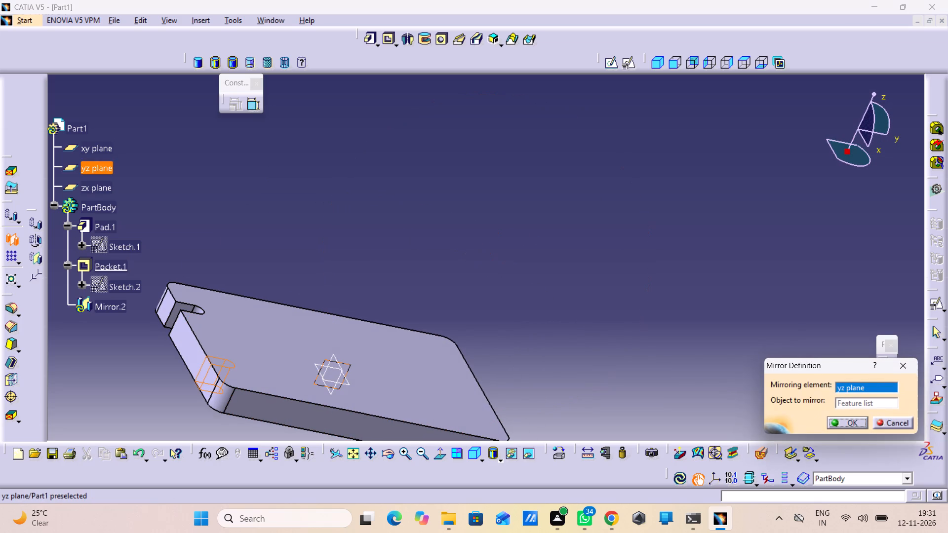
left_click(848, 428)
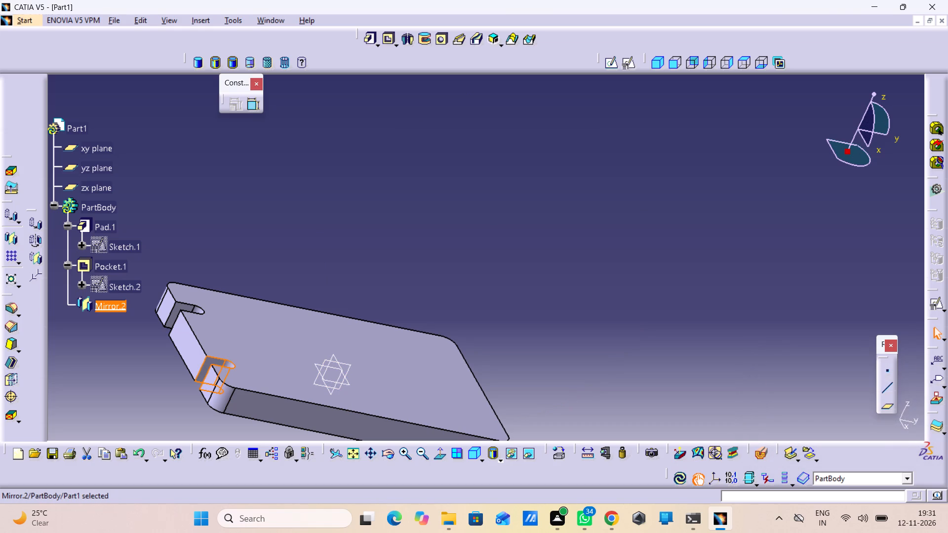
Mirror the original slot pocket about the zx plane to cut a matching slot on the opposite plate edge.
left_click(682, 402)
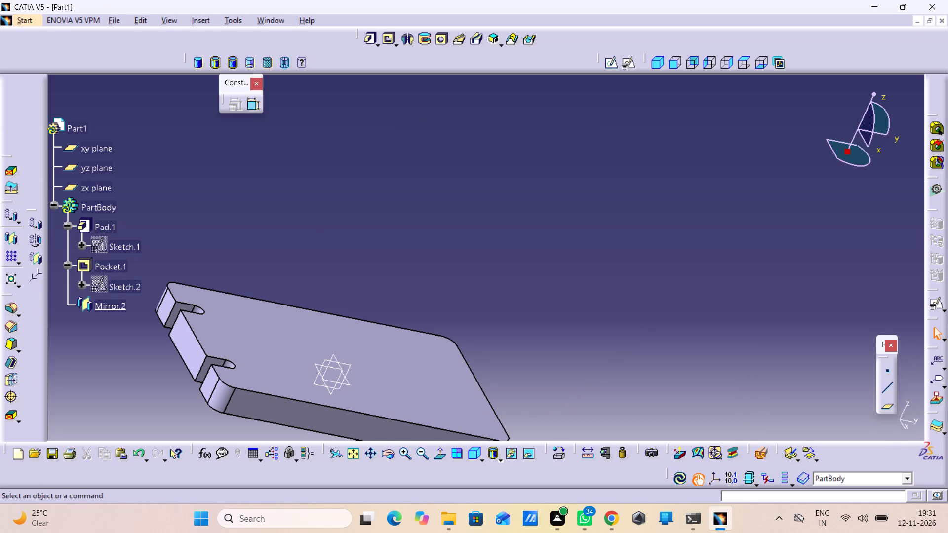
left_click(85, 263)
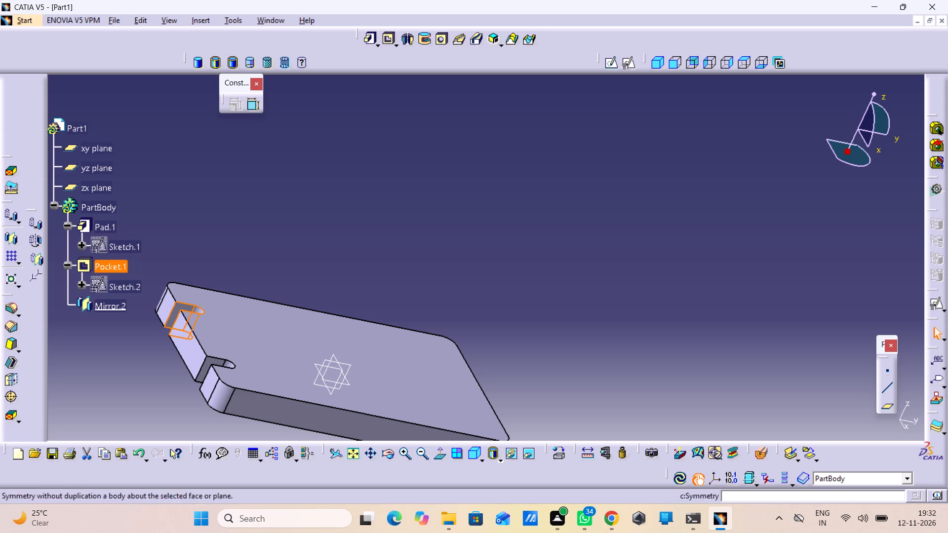
left_click(13, 239)
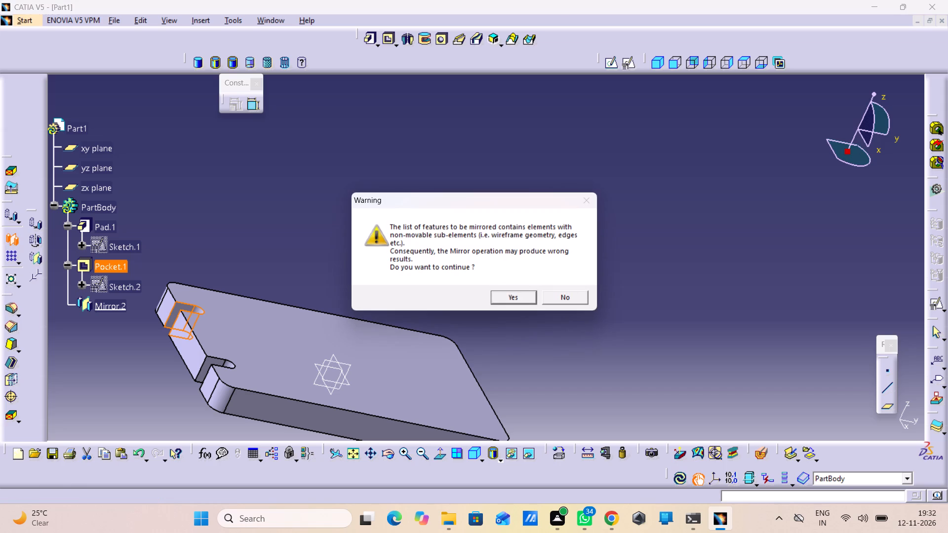
left_click(509, 299)
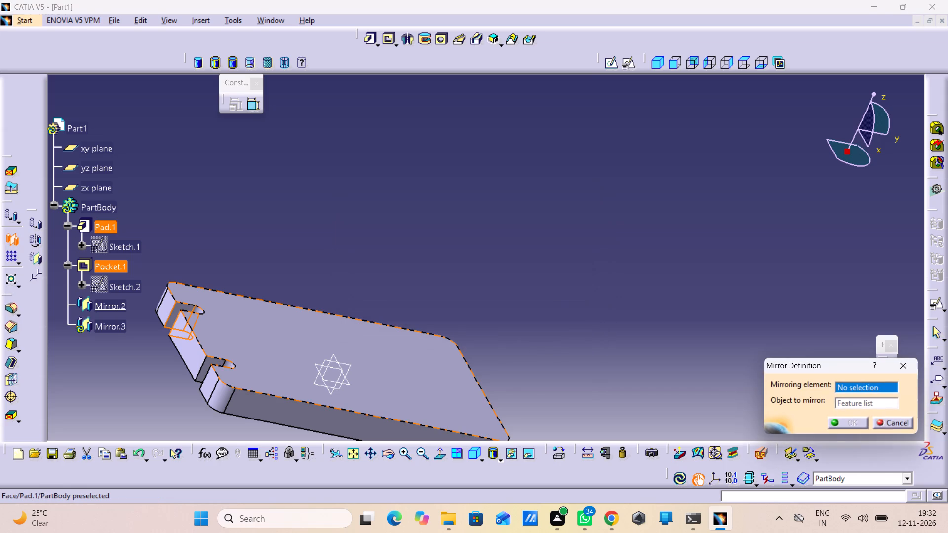
left_click(340, 370)
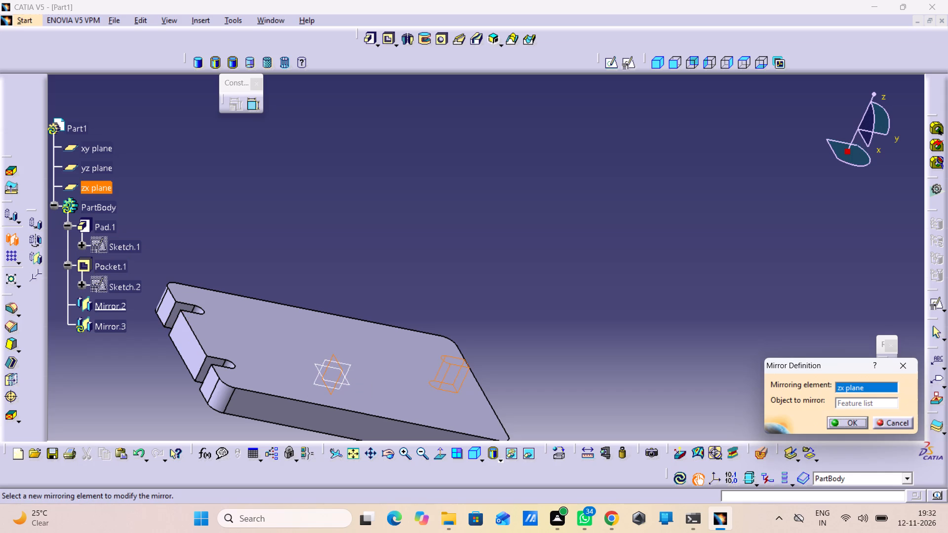
left_click(840, 418)
left_click(635, 372)
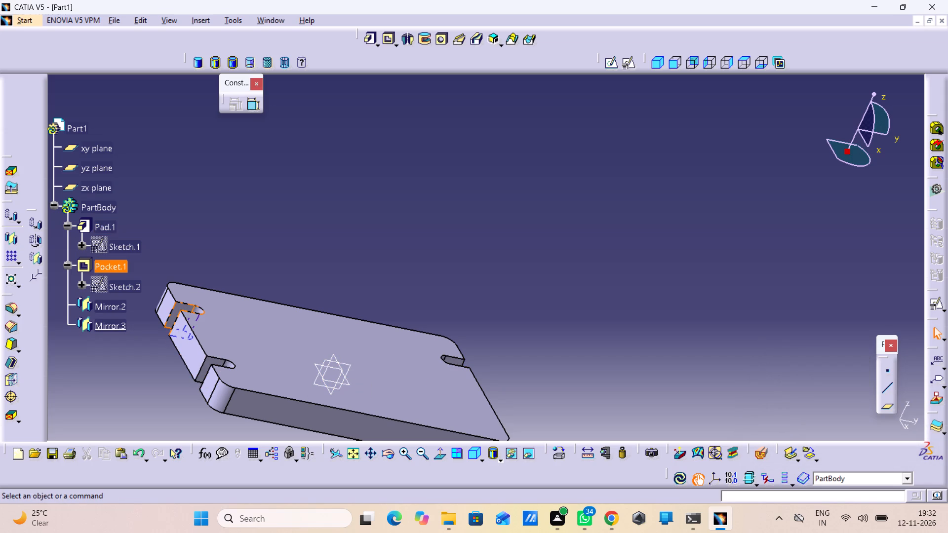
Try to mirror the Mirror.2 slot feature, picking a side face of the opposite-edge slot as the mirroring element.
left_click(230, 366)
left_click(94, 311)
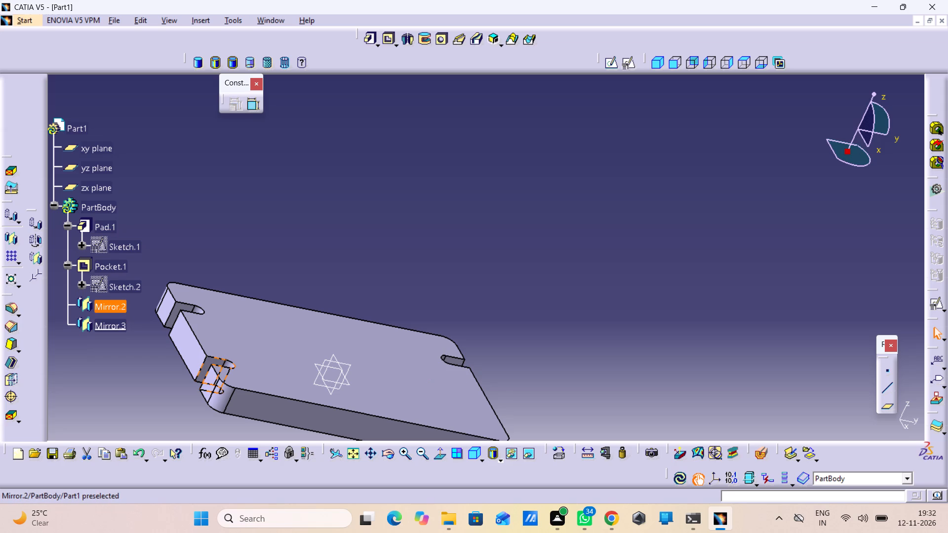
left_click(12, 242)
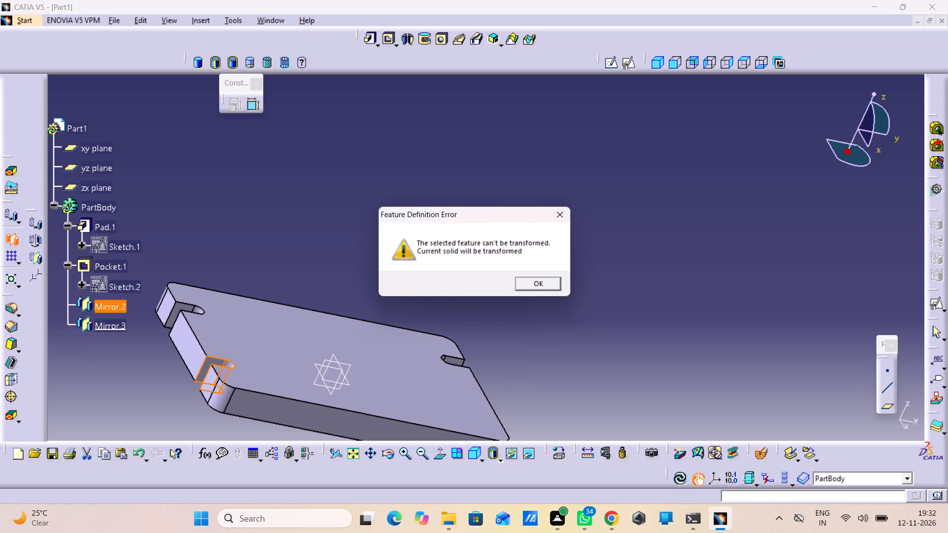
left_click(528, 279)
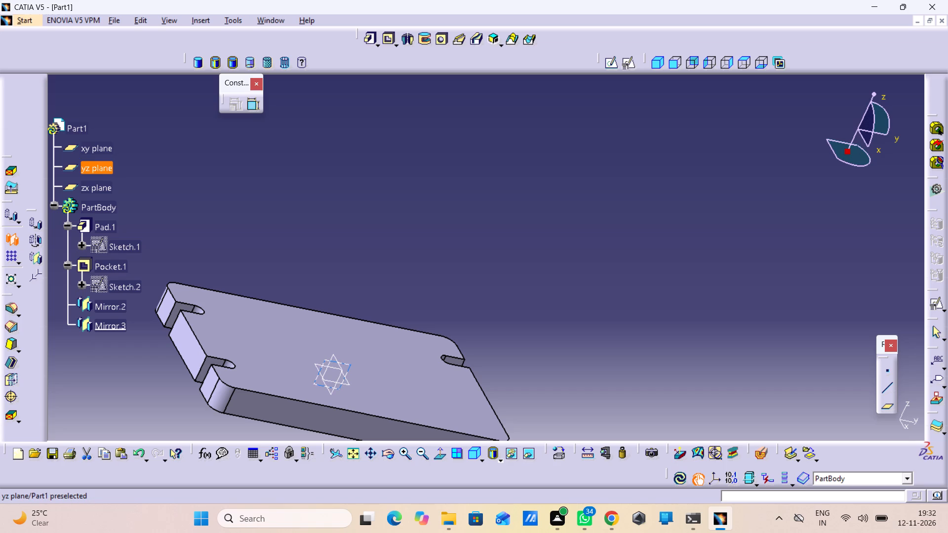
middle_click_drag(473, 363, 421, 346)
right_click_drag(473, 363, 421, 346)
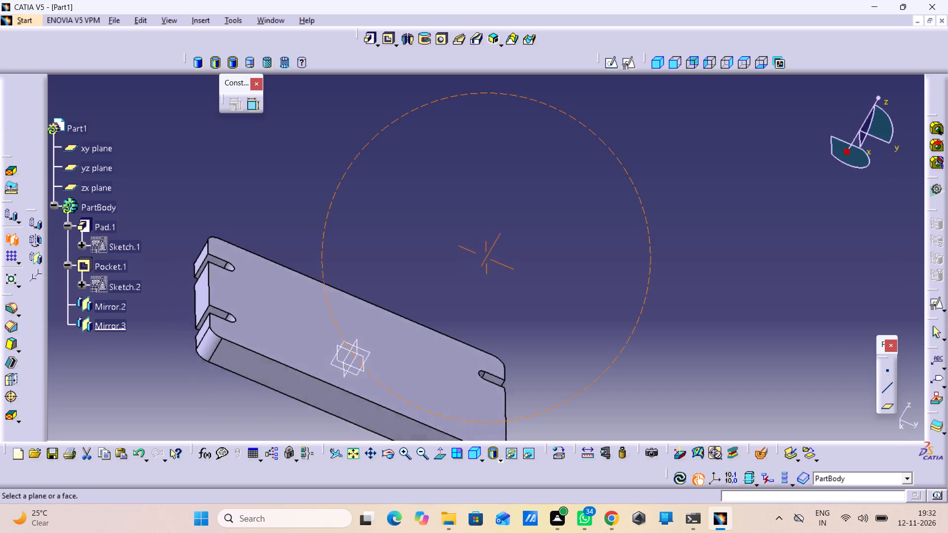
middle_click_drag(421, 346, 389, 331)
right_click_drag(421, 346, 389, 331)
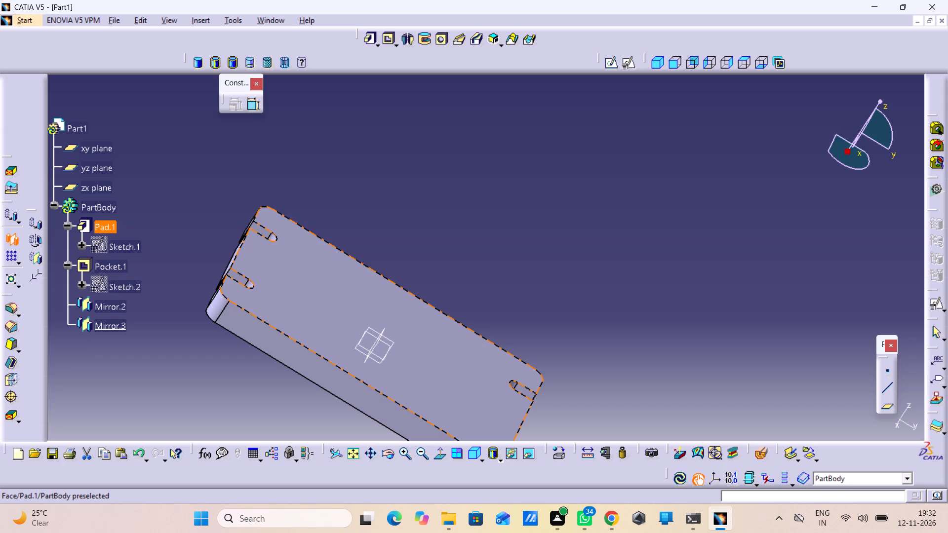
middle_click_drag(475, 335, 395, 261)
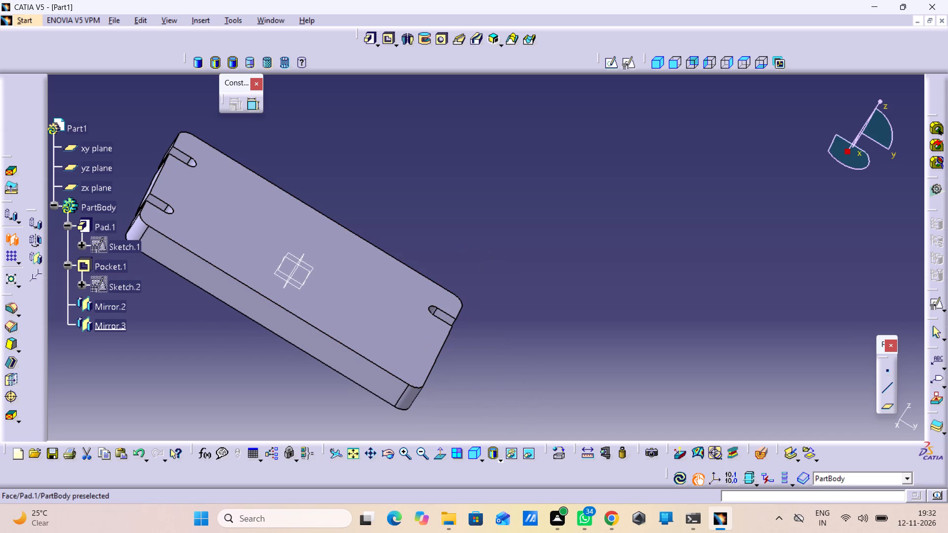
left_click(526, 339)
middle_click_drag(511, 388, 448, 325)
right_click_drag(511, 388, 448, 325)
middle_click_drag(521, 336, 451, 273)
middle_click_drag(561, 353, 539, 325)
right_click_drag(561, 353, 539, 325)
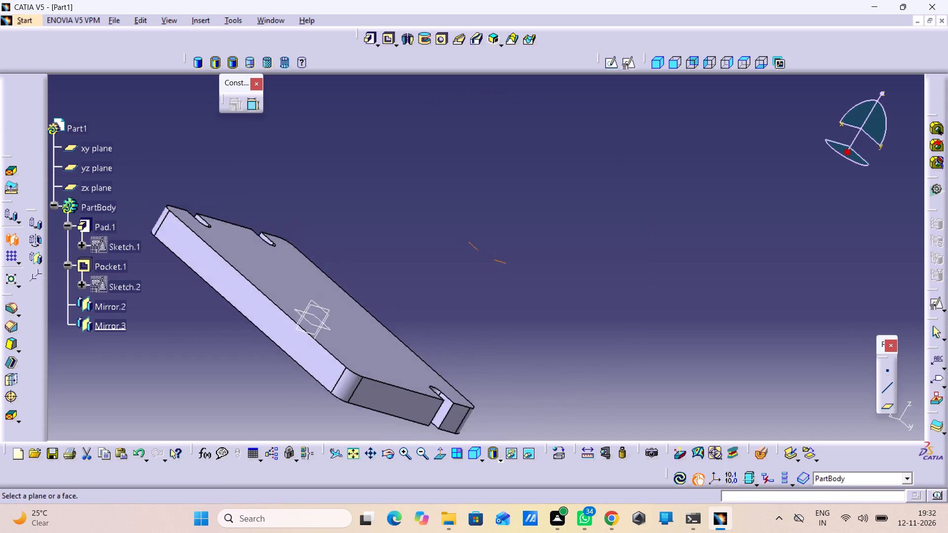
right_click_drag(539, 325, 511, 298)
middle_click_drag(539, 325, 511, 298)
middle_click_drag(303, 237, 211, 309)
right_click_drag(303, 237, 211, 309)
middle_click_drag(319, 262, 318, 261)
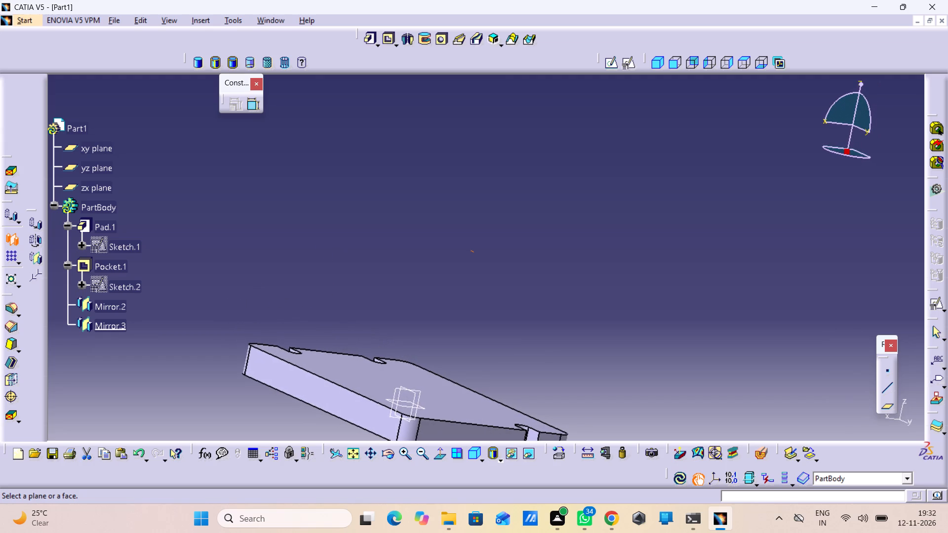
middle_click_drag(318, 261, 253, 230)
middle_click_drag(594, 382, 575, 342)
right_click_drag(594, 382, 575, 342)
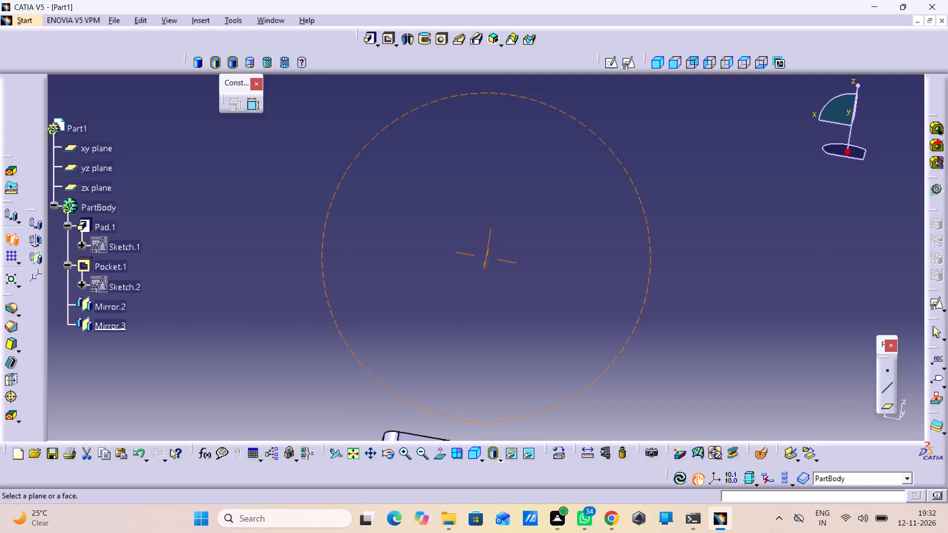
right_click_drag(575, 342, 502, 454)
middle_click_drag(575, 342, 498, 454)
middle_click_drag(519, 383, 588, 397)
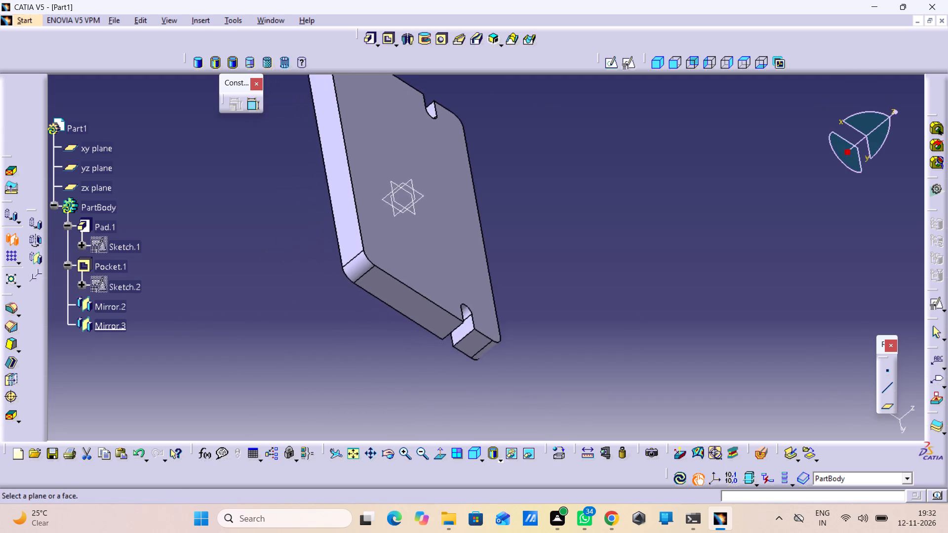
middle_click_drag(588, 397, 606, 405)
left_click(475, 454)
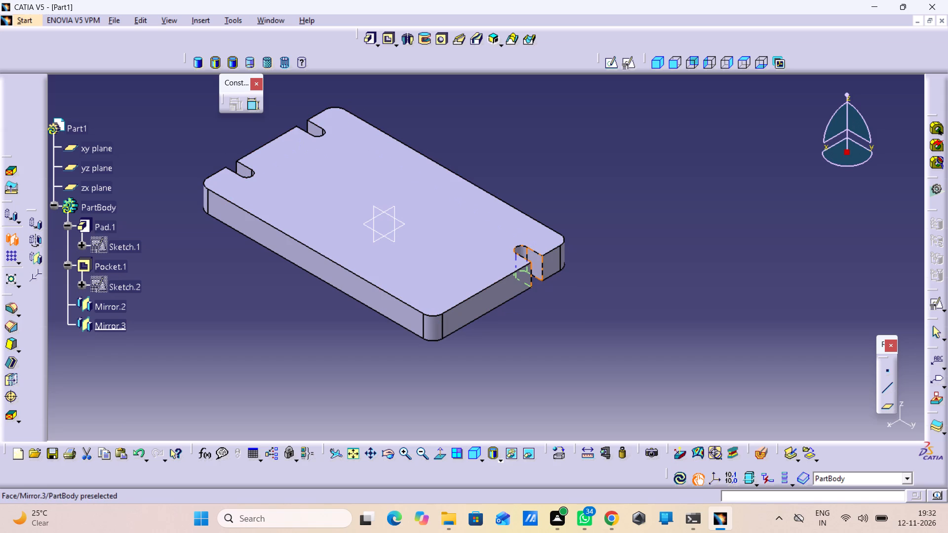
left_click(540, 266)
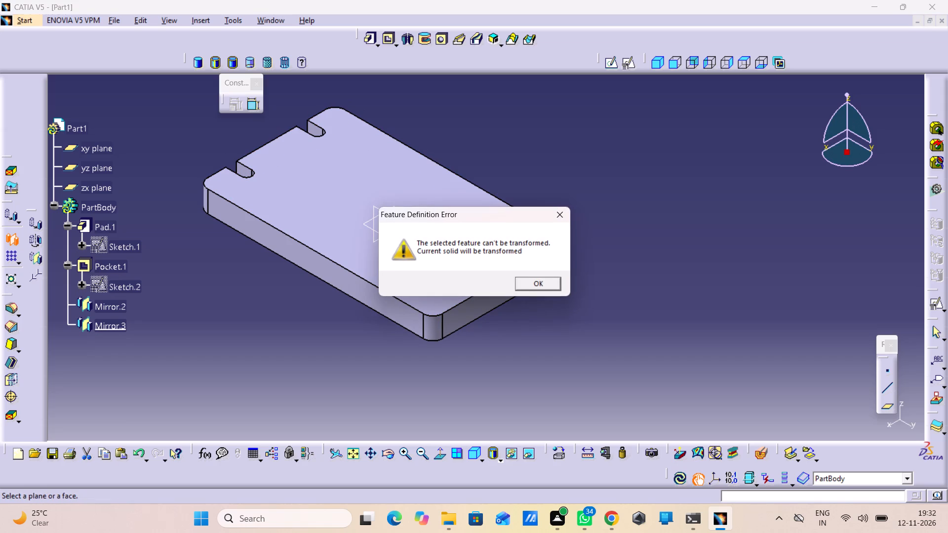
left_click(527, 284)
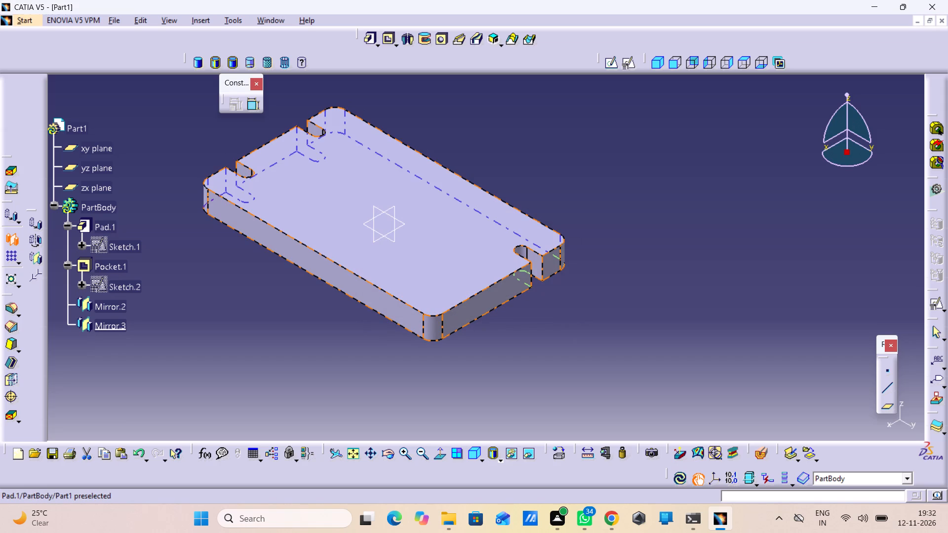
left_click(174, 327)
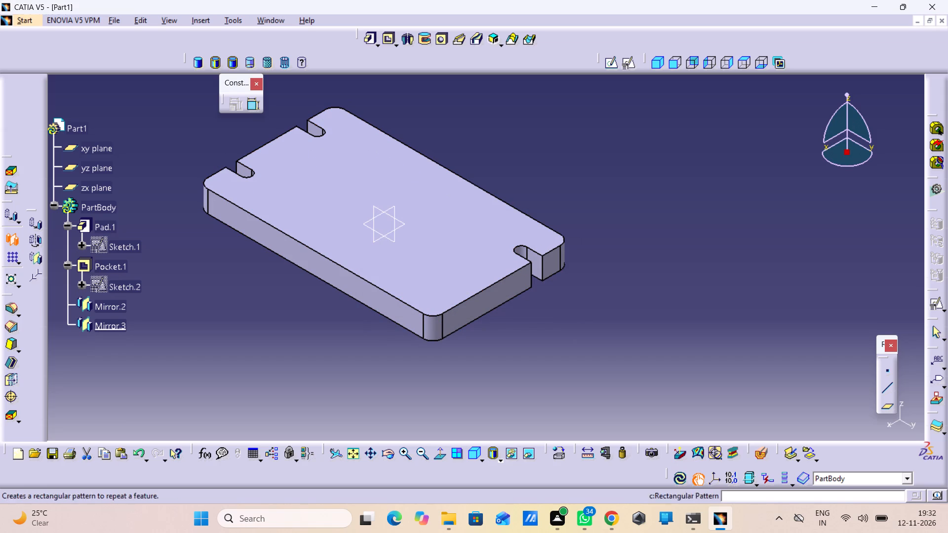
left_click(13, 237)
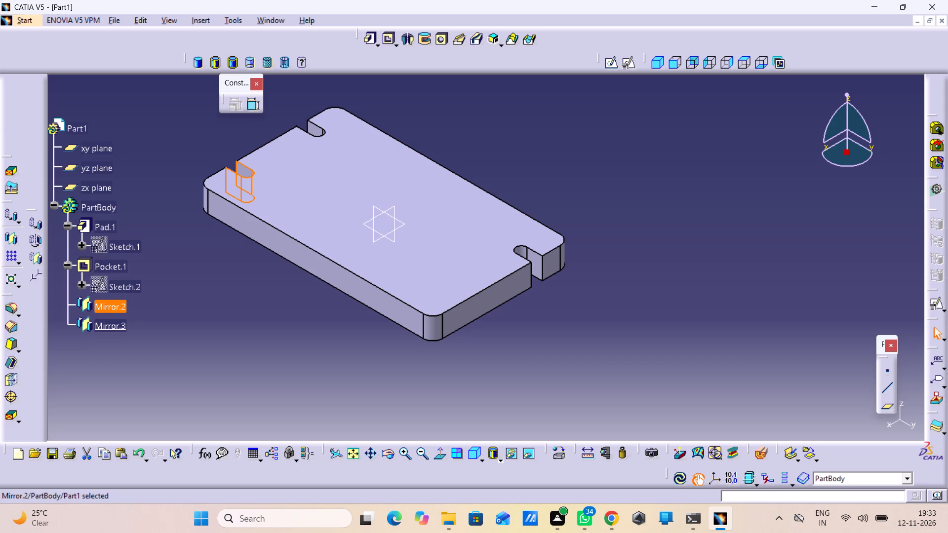
Create a positioned sketch on the plate's top face with the H and V axes swapped and V reversed.
left_click(432, 300)
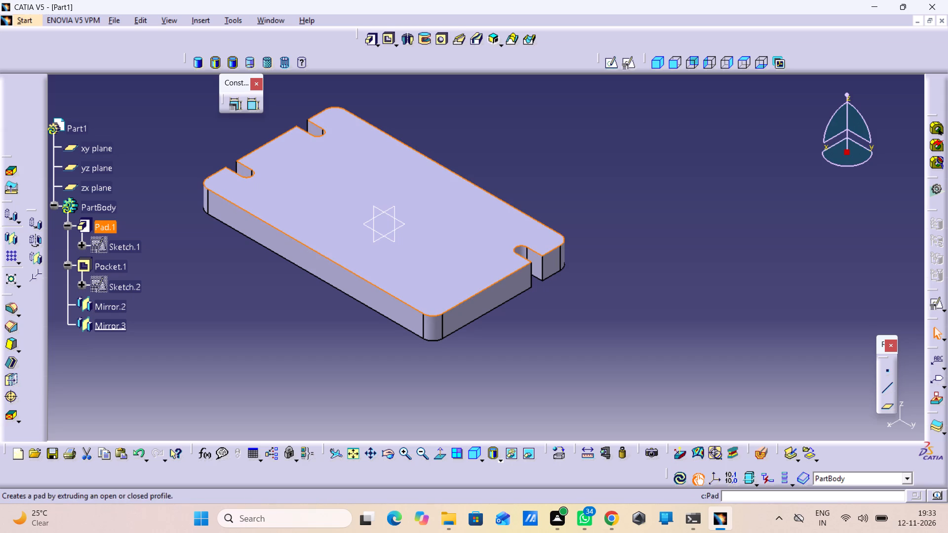
left_click(630, 67)
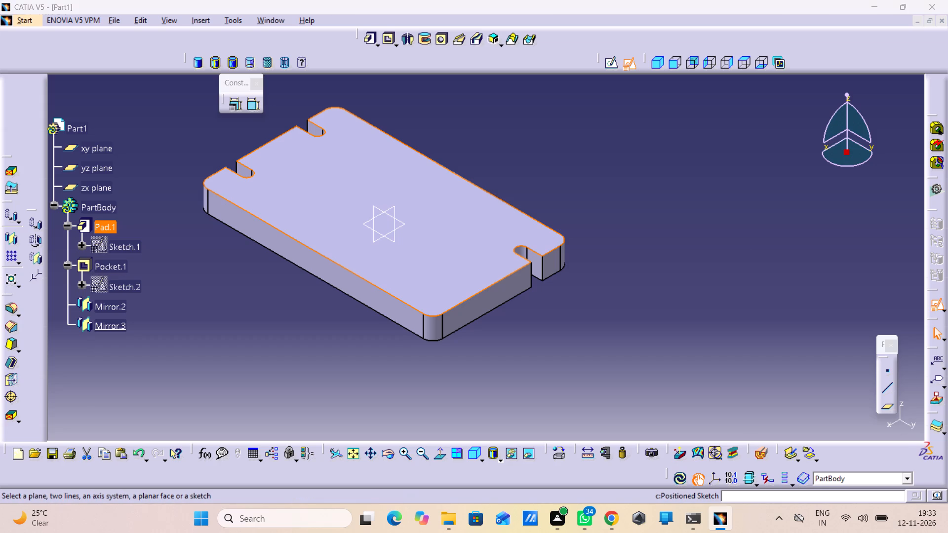
left_click(870, 401)
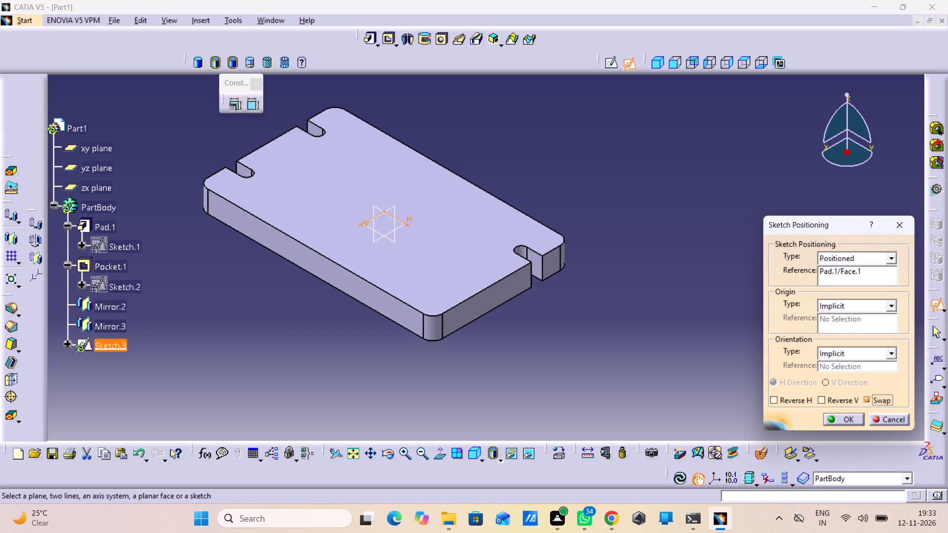
left_click(843, 404)
left_click(837, 422)
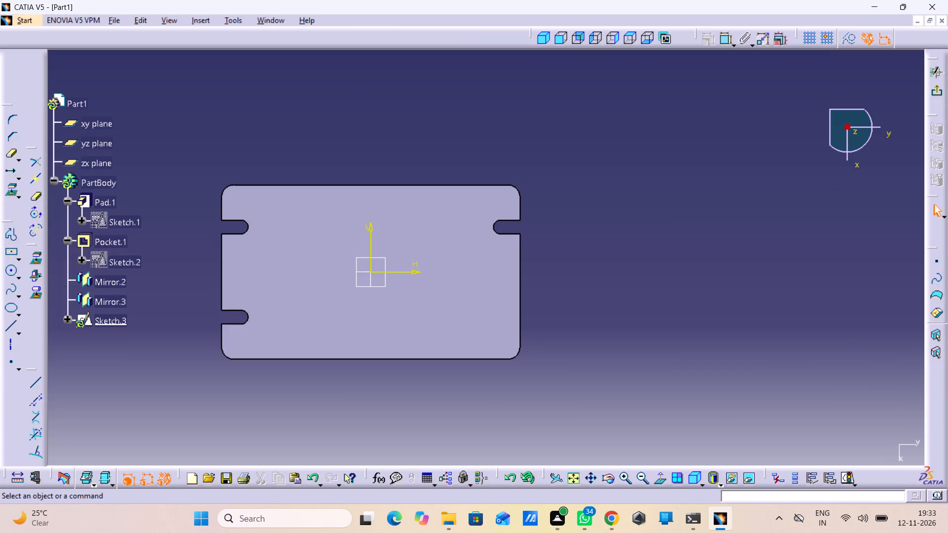
Sketch a circle about 35 mm in diameter near the plate corner that has no slot yet.
left_click(13, 266)
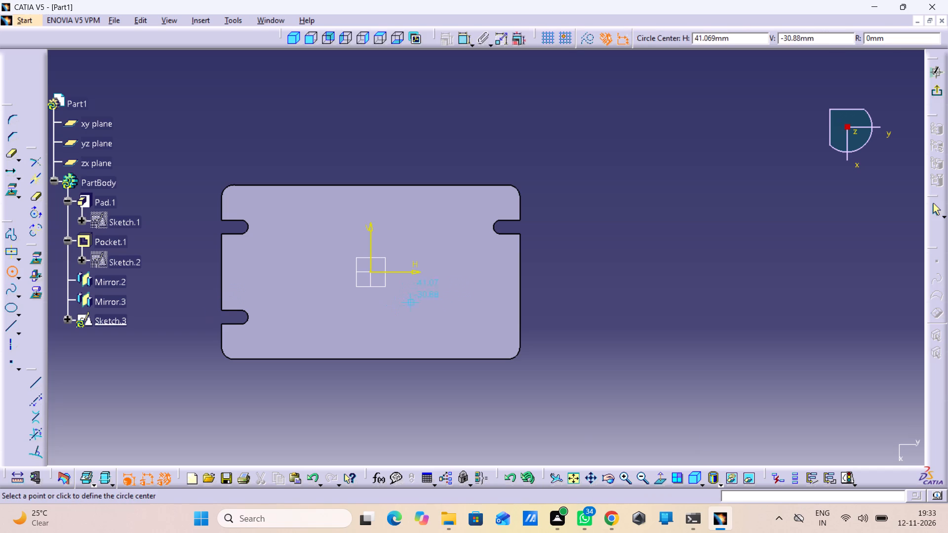
left_click(474, 322)
left_click(484, 335)
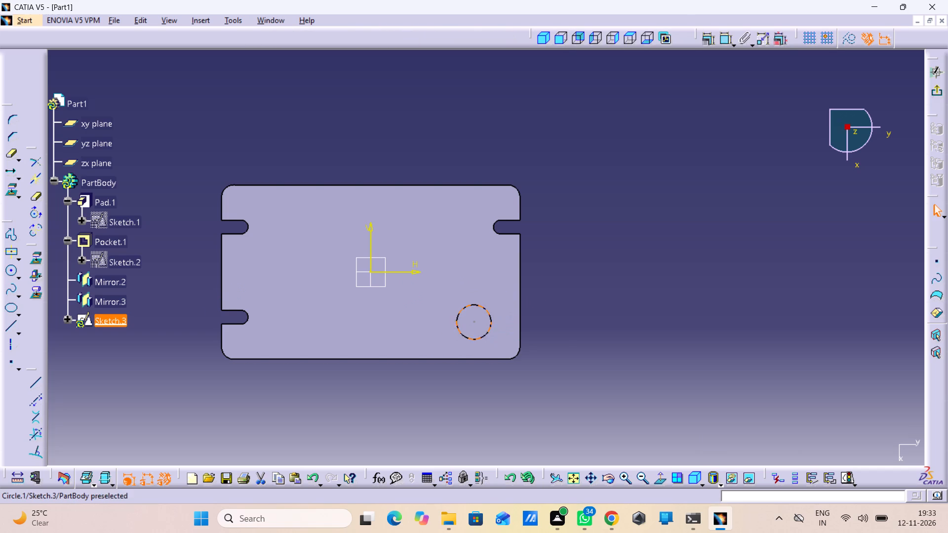
left_click(547, 271)
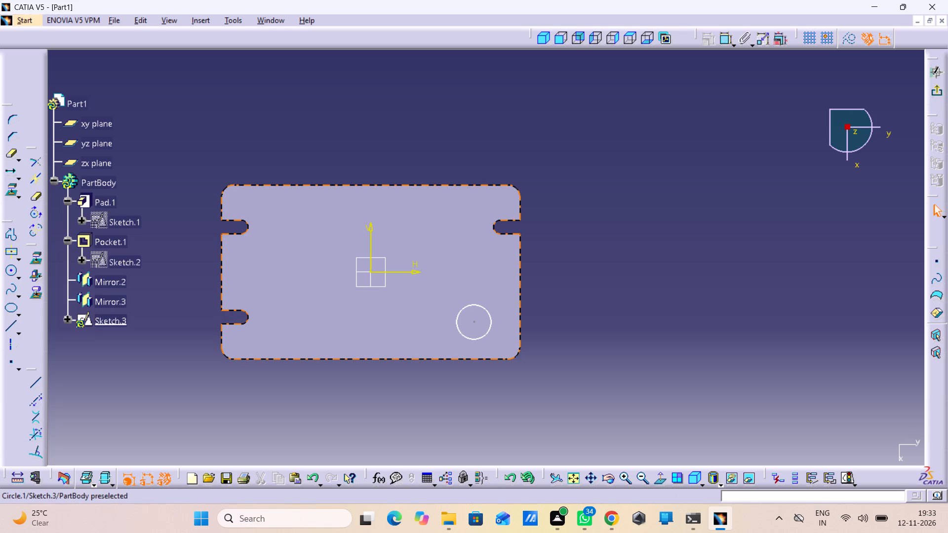
Dimension the circle's diameter and set it to 14 mm.
left_click(726, 42)
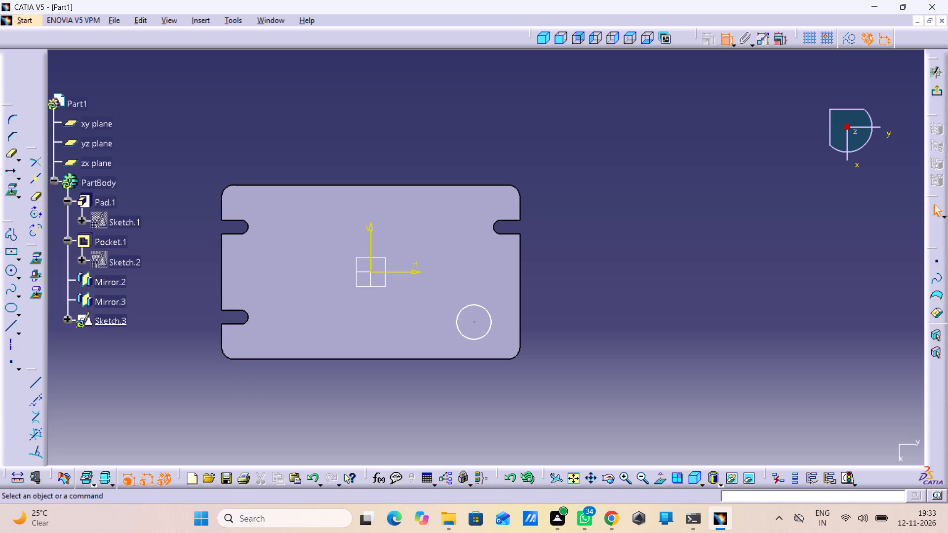
left_click(482, 307)
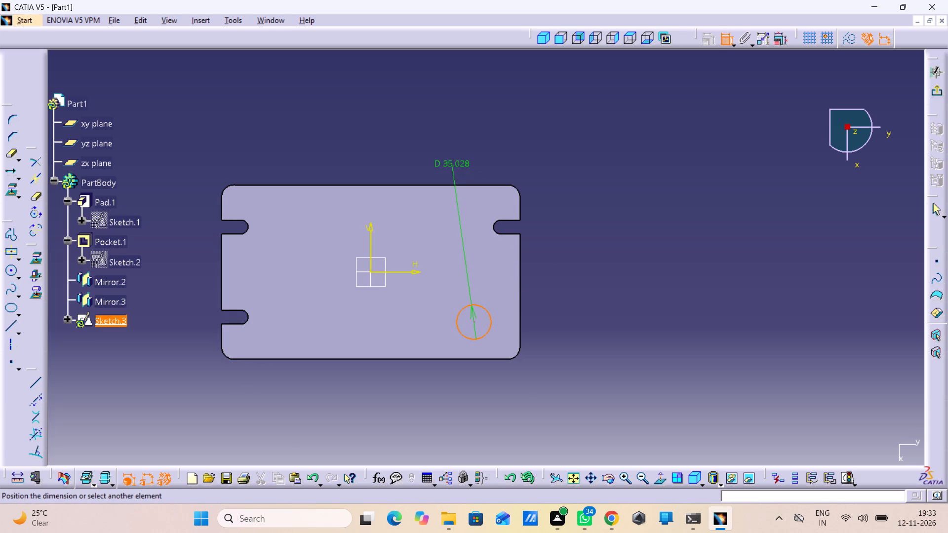
triple_click(453, 166)
double_click(453, 159)
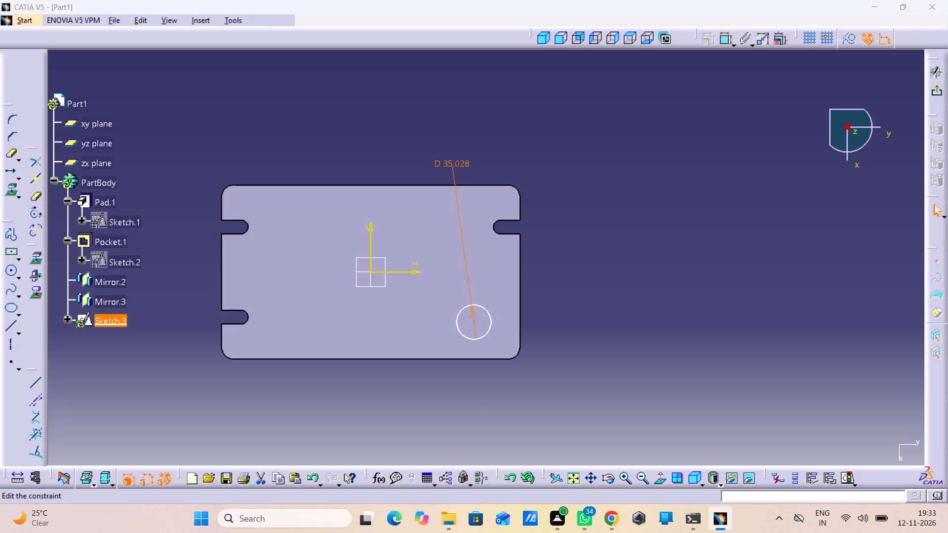
type("14")
key("Return")
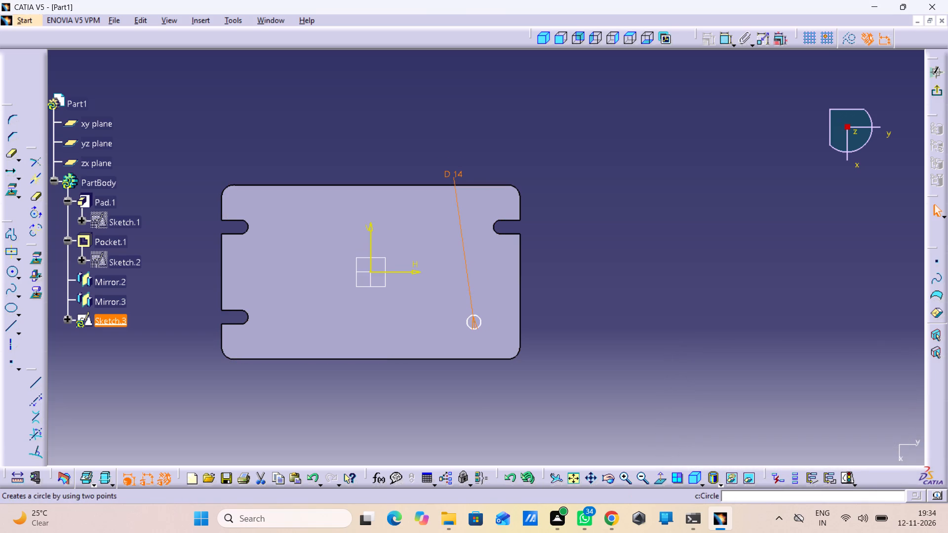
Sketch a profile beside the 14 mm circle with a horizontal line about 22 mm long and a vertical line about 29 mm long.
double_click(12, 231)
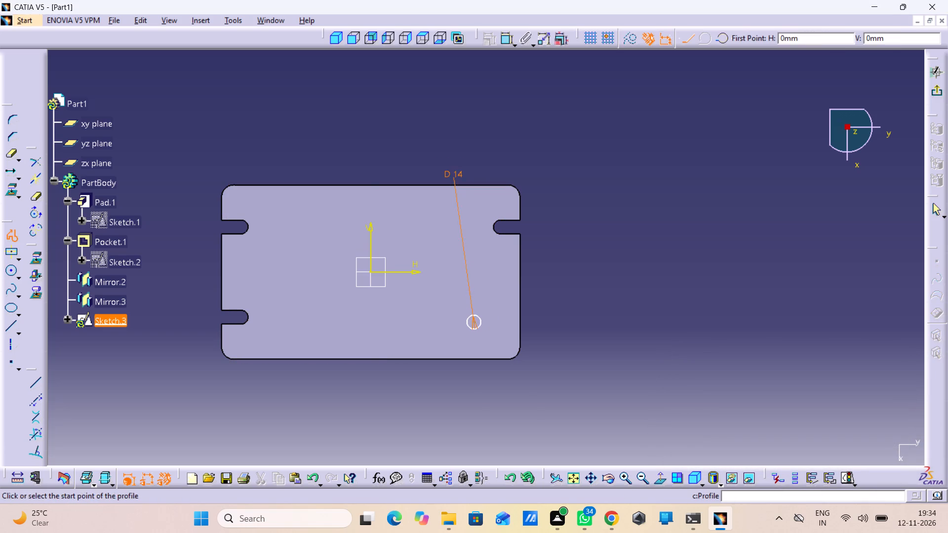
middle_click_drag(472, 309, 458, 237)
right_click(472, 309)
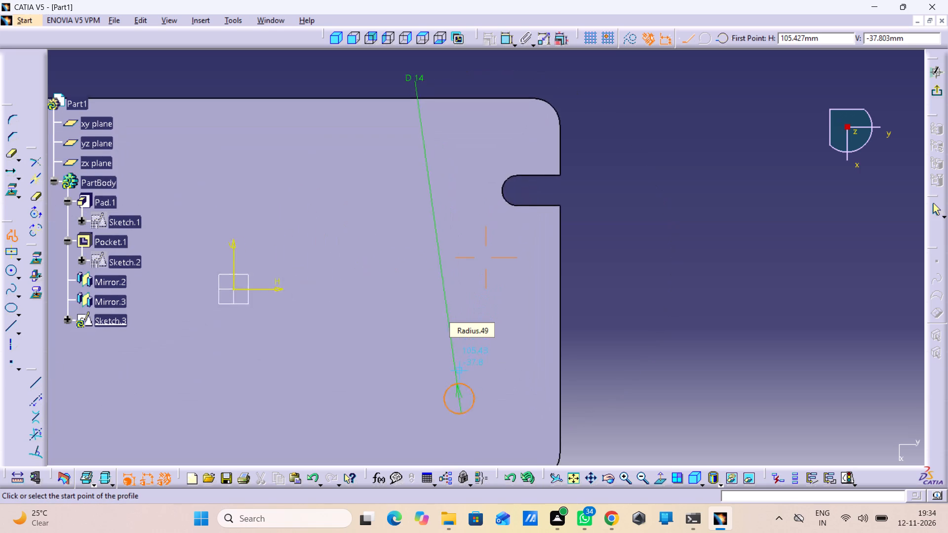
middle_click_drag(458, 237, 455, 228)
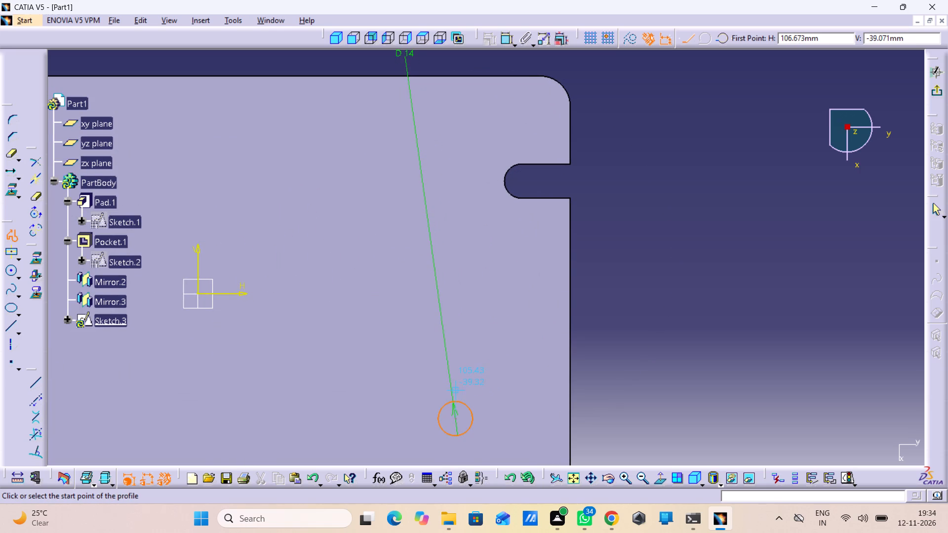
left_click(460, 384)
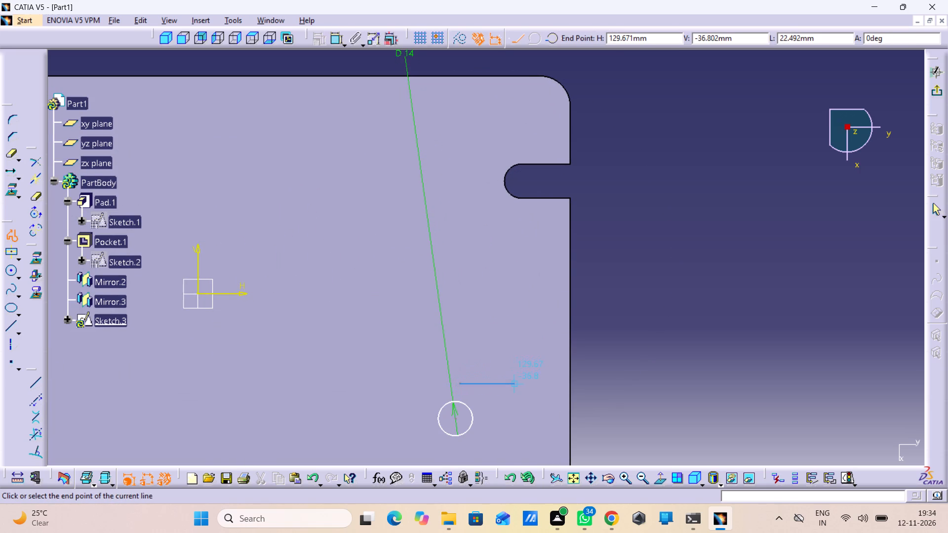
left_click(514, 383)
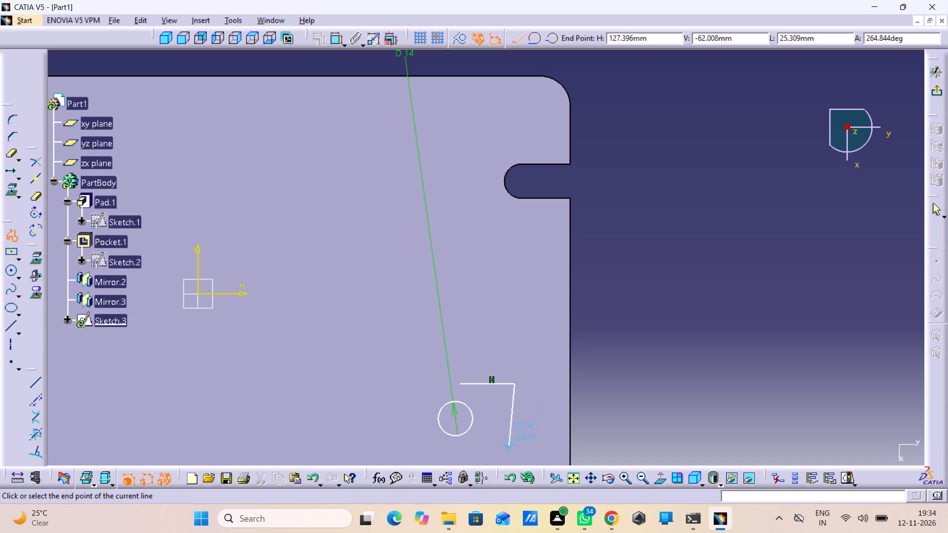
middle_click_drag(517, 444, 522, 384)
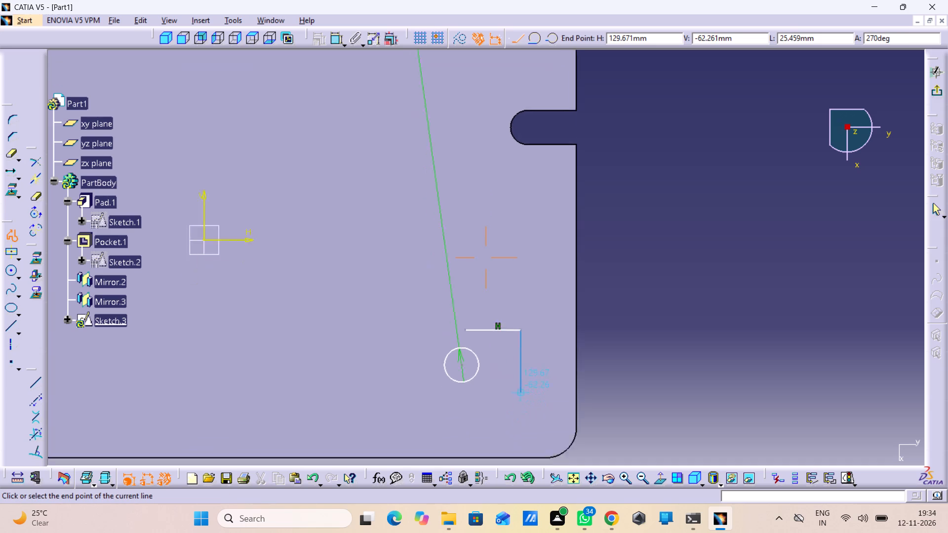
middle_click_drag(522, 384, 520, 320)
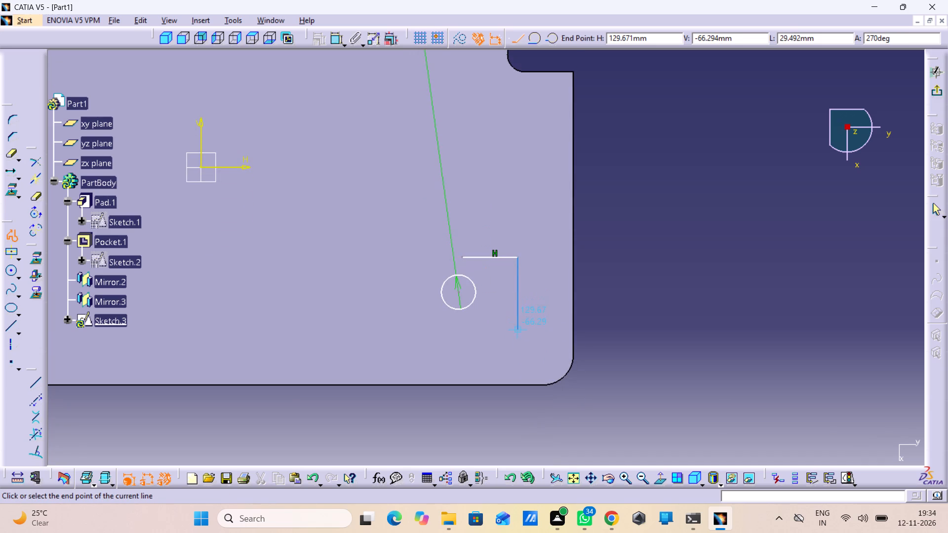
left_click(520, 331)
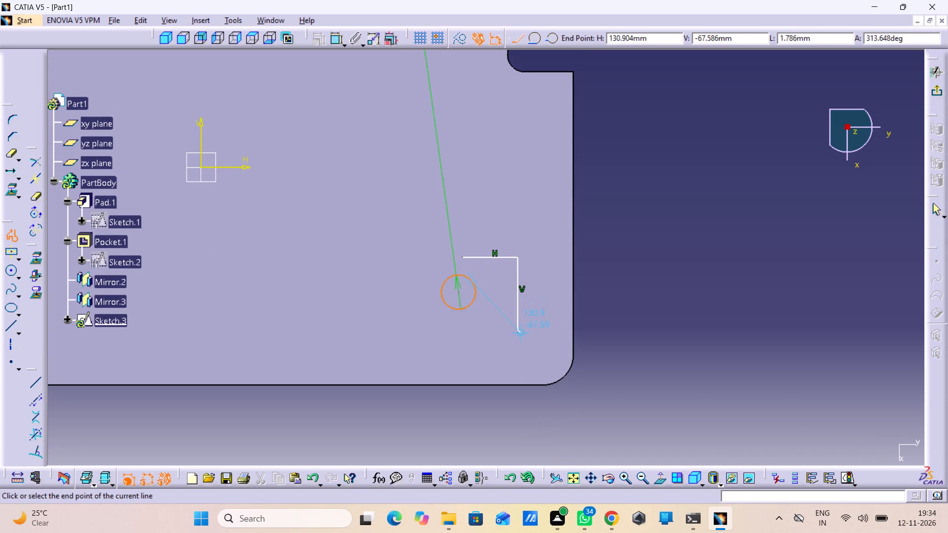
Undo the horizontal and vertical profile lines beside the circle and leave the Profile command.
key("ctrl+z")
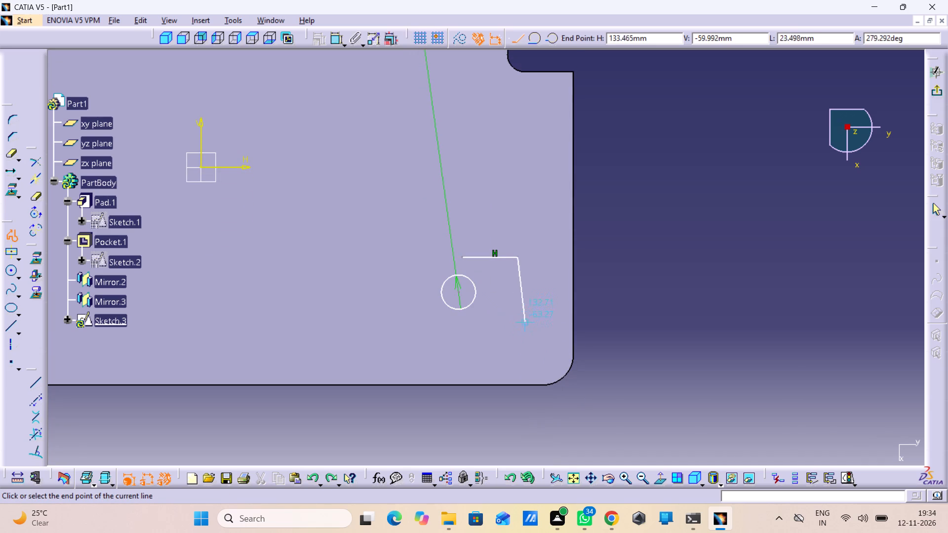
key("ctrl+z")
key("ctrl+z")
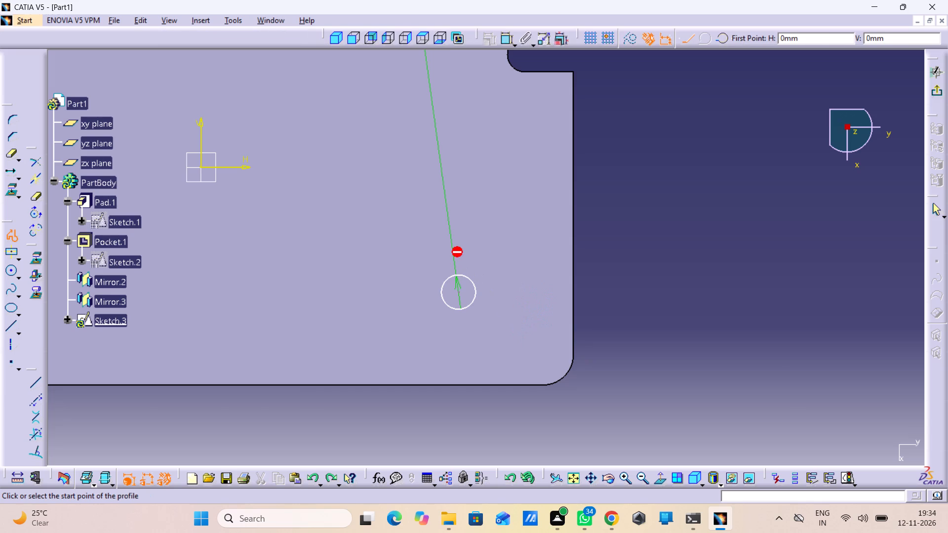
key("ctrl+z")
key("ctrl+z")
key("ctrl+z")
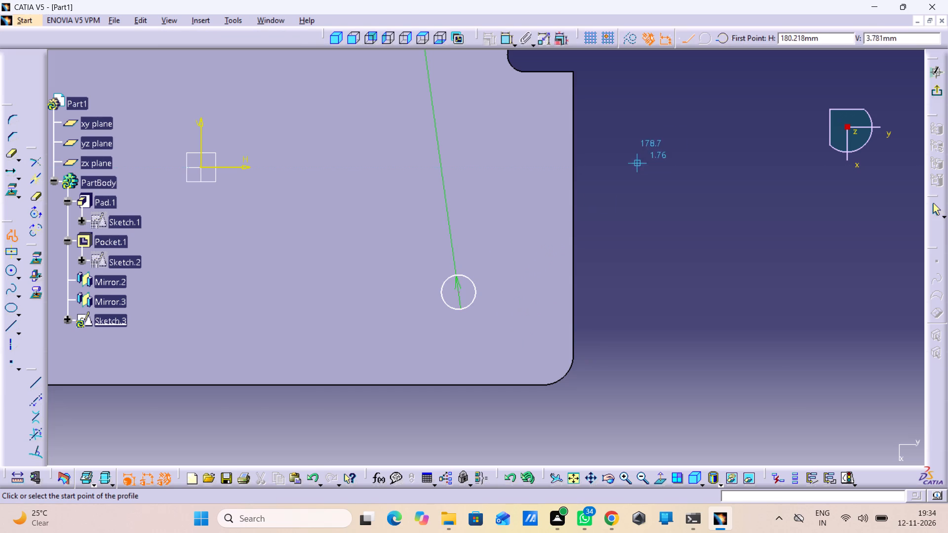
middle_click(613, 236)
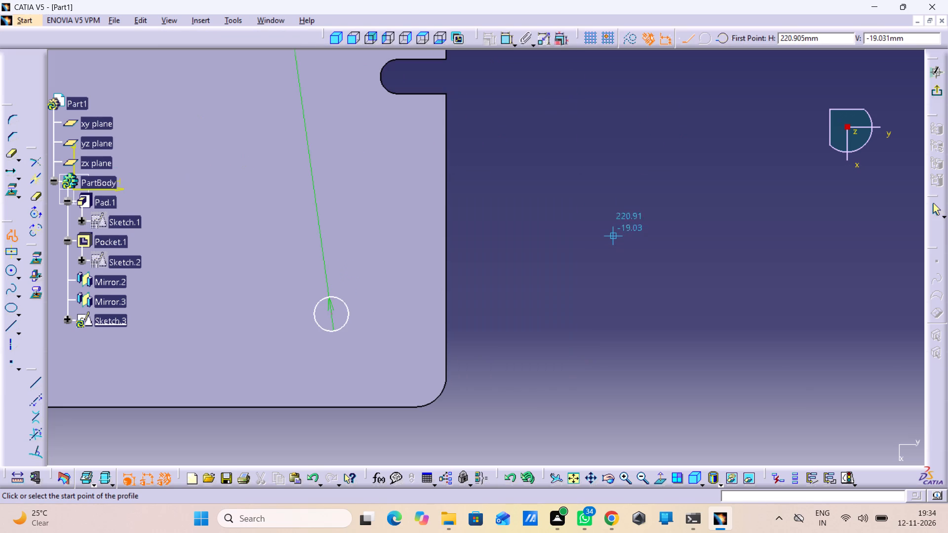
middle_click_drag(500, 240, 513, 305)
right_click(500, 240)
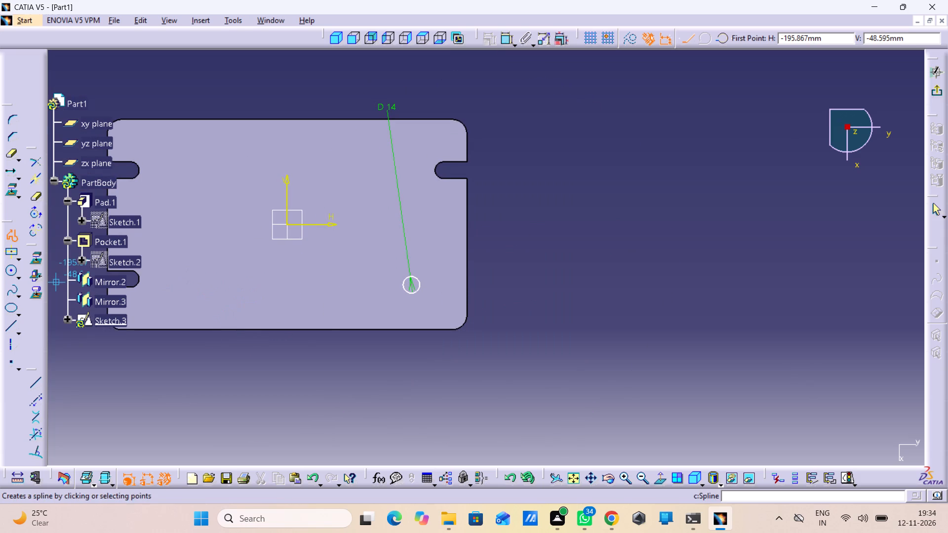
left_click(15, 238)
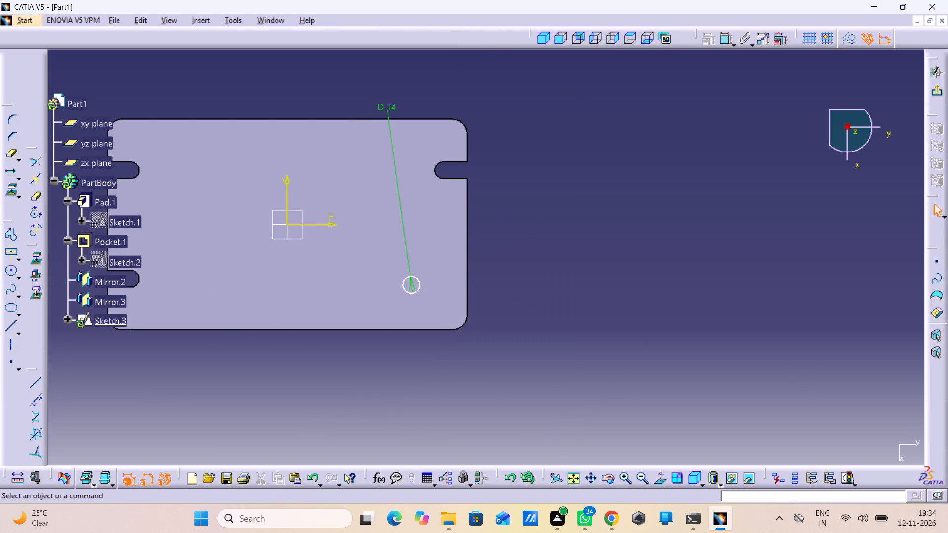
Undo the 14 mm diameter dimension and the circle in Sketch.3.
key("ctrl+z")
key("ctrl+z")
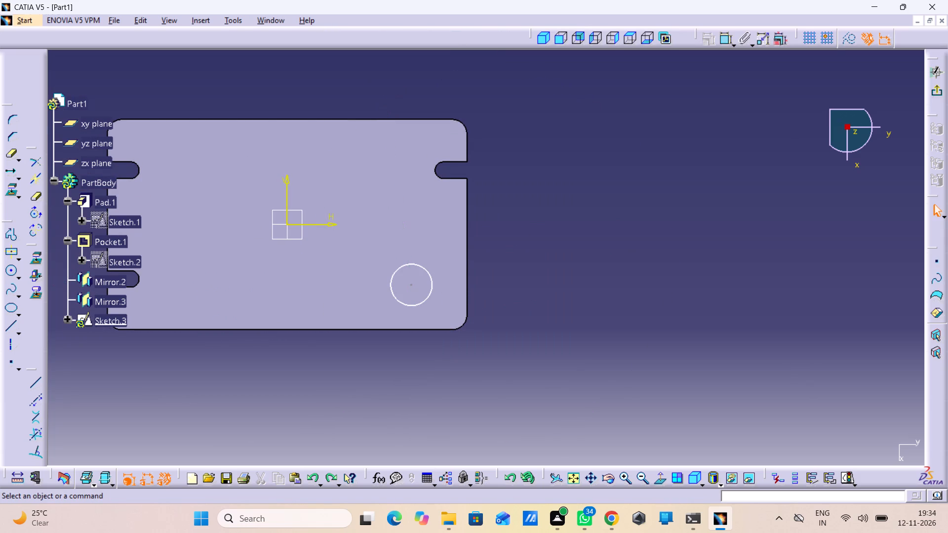
key("ctrl+z")
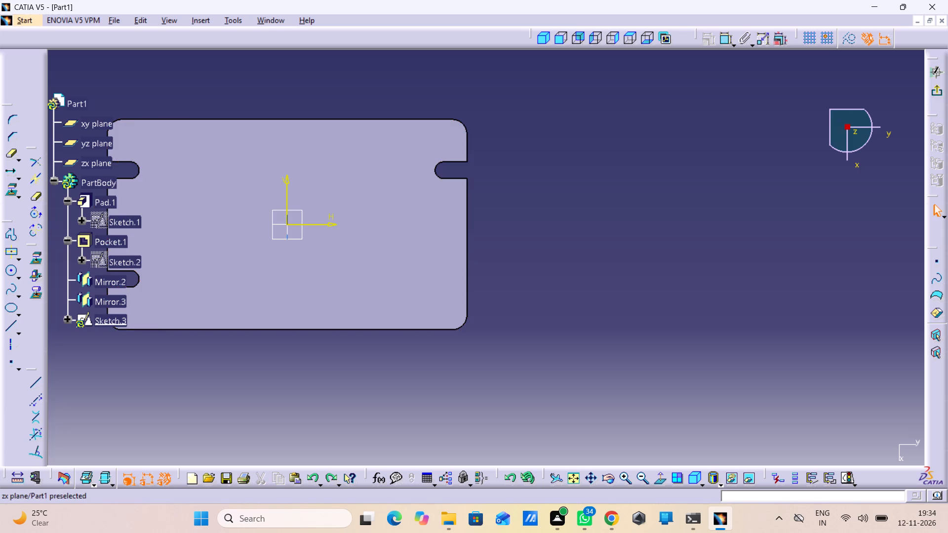
Open Sketch.2, the slot profile under Pocket.1, for editing.
left_click(100, 261)
double_click(100, 261)
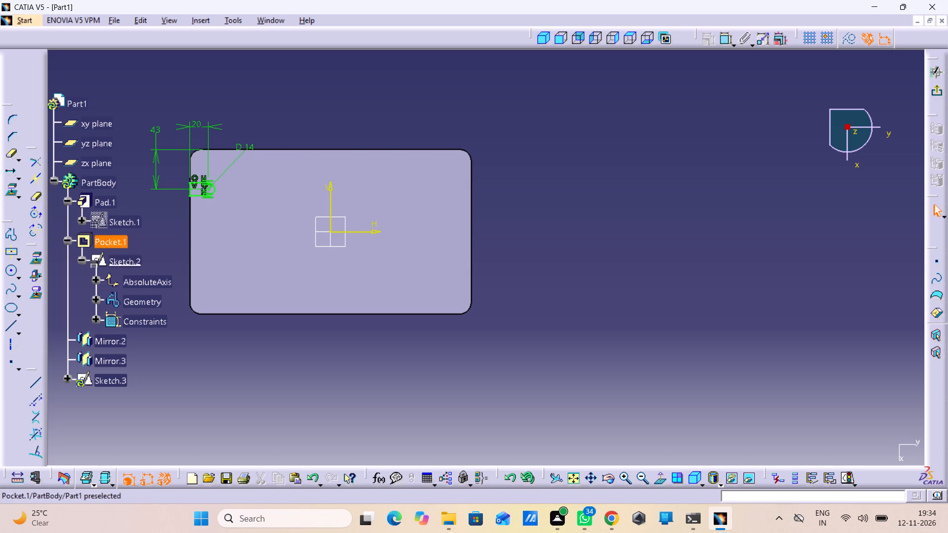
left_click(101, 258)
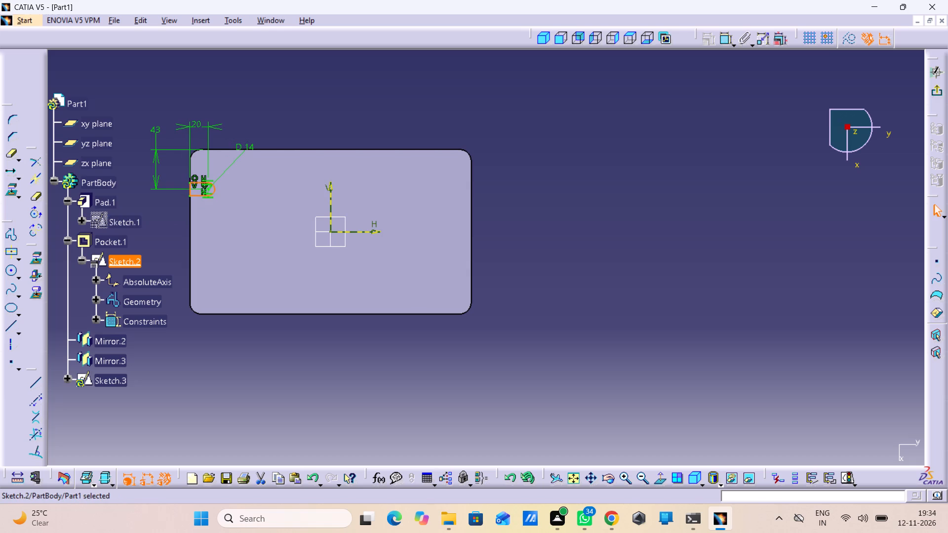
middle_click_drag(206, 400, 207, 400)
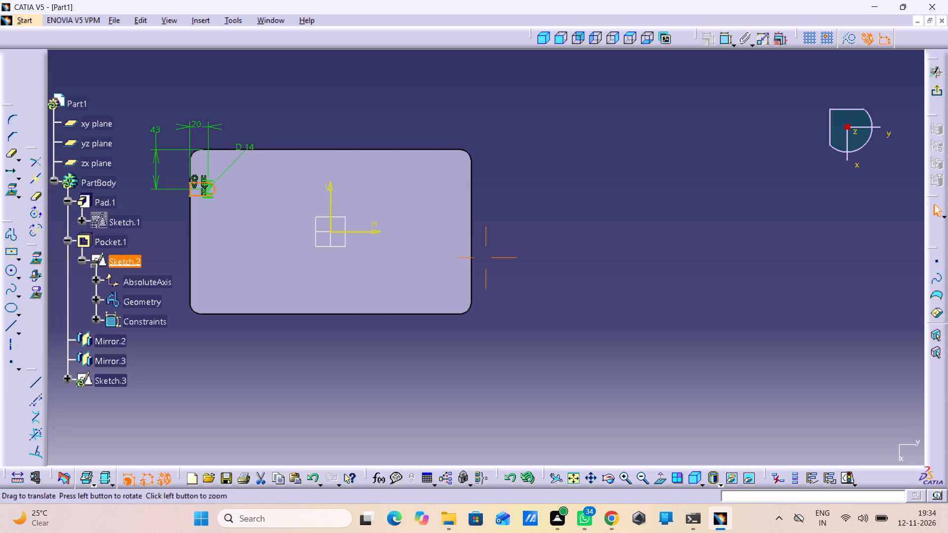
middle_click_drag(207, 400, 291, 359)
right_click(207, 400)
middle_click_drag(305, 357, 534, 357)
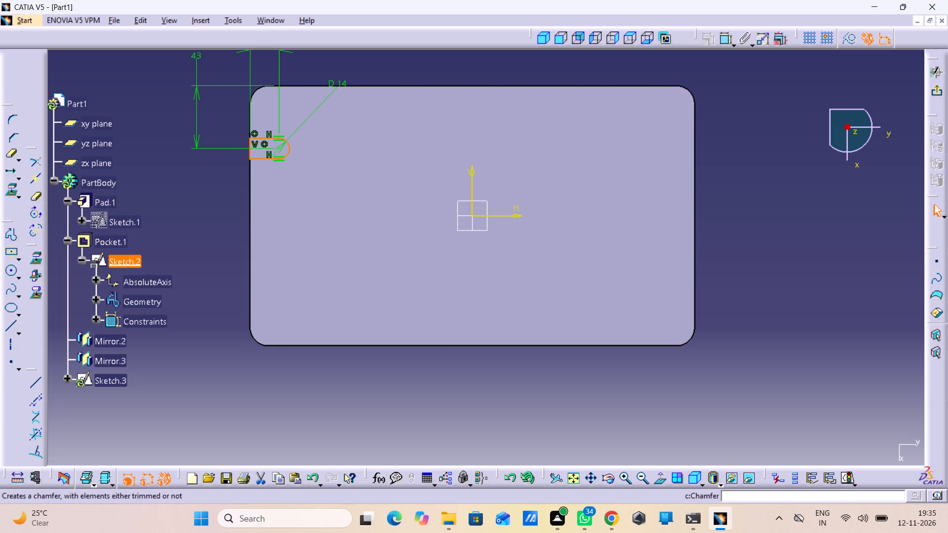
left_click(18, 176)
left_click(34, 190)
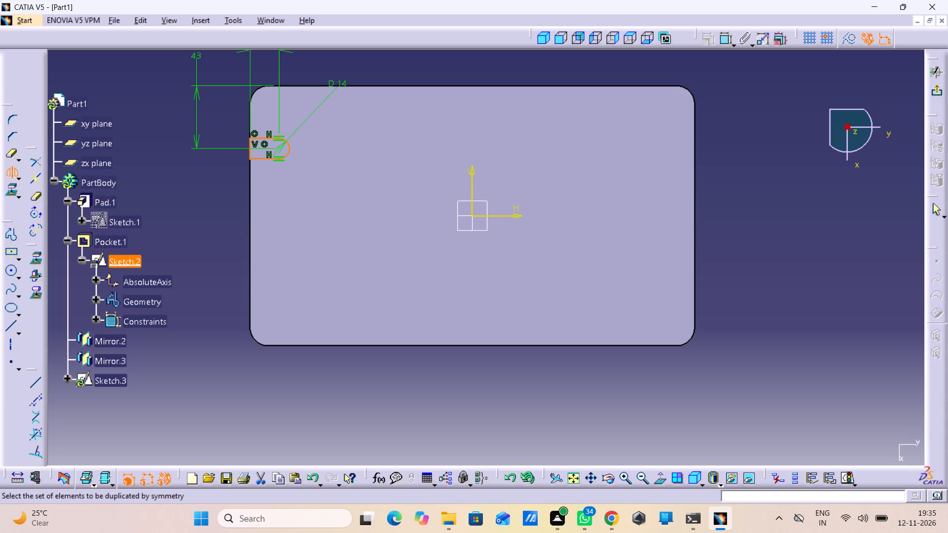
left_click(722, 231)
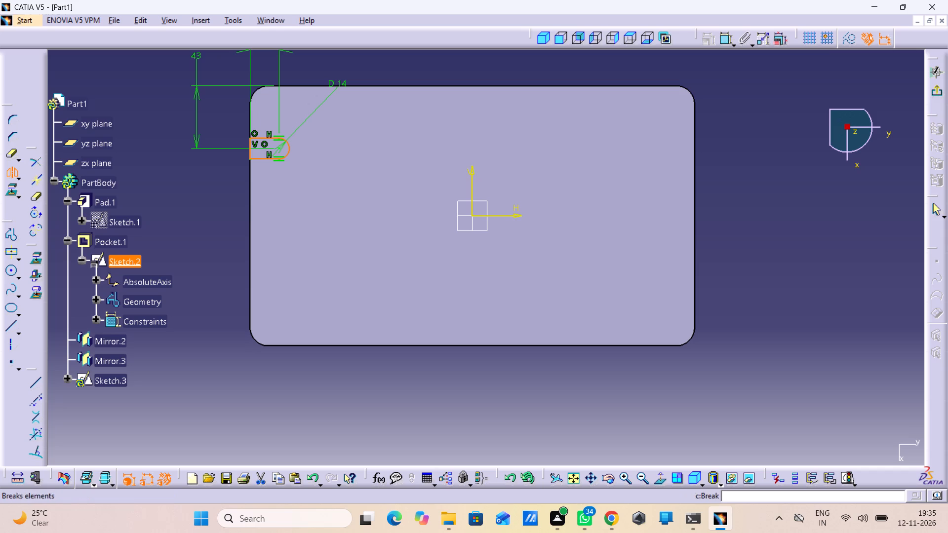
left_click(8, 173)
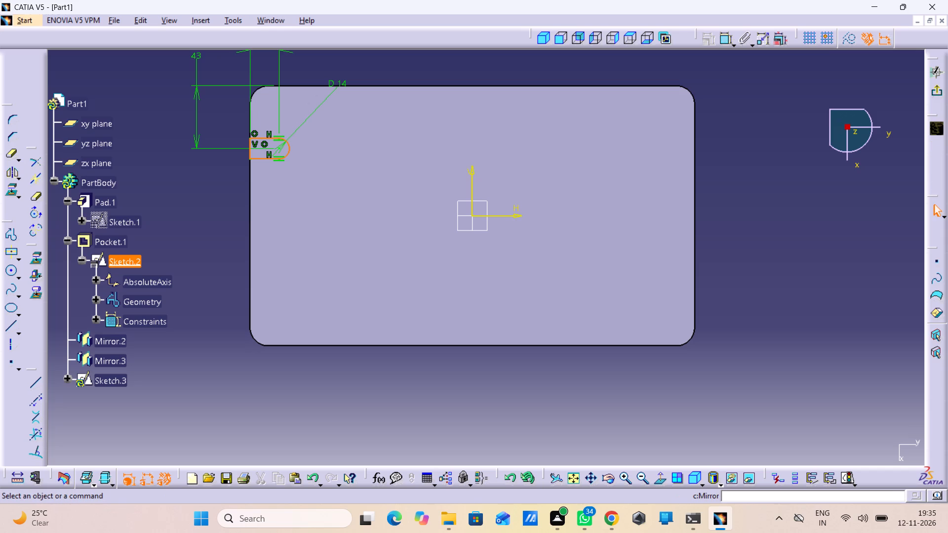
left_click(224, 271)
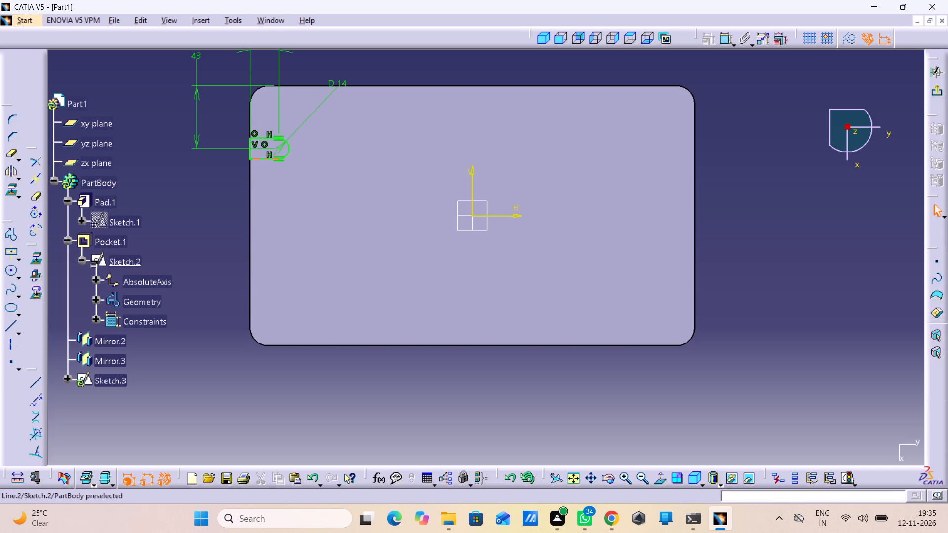
Mirror the slot profile's two horizontal lines, end arc and closing edge line about the sketch's H axis.
left_click(272, 156, "ctrl")
left_click(271, 139, "ctrl")
left_click(286, 144, "ctrl")
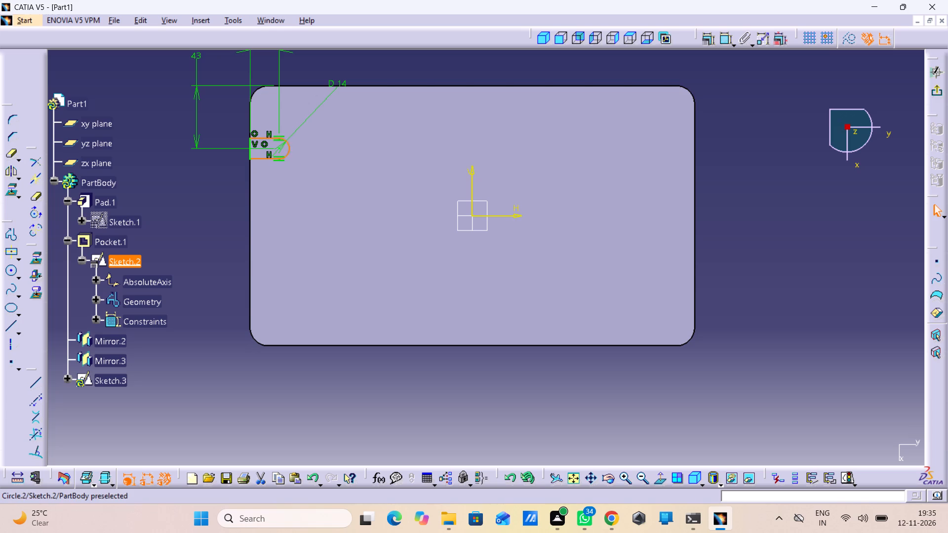
left_click(249, 148, "ctrl")
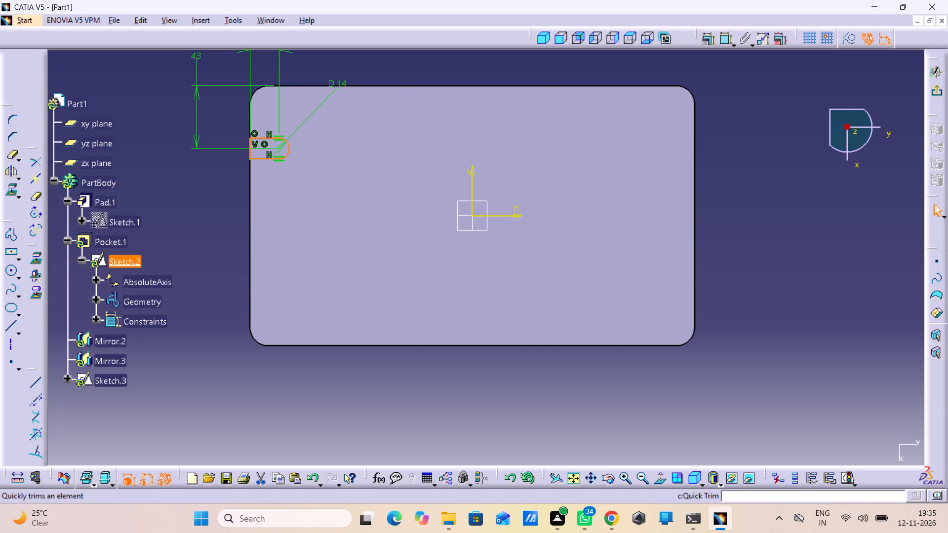
left_click(10, 169)
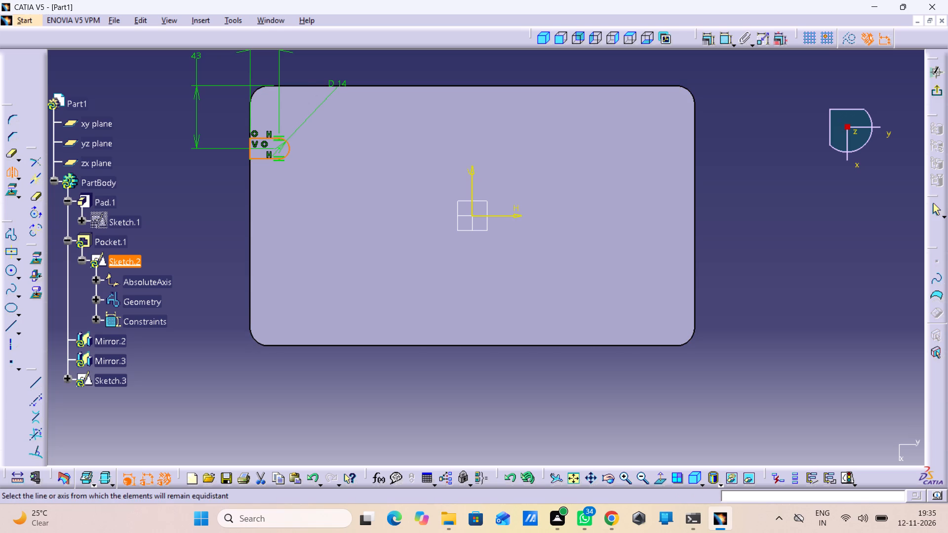
left_click(503, 214)
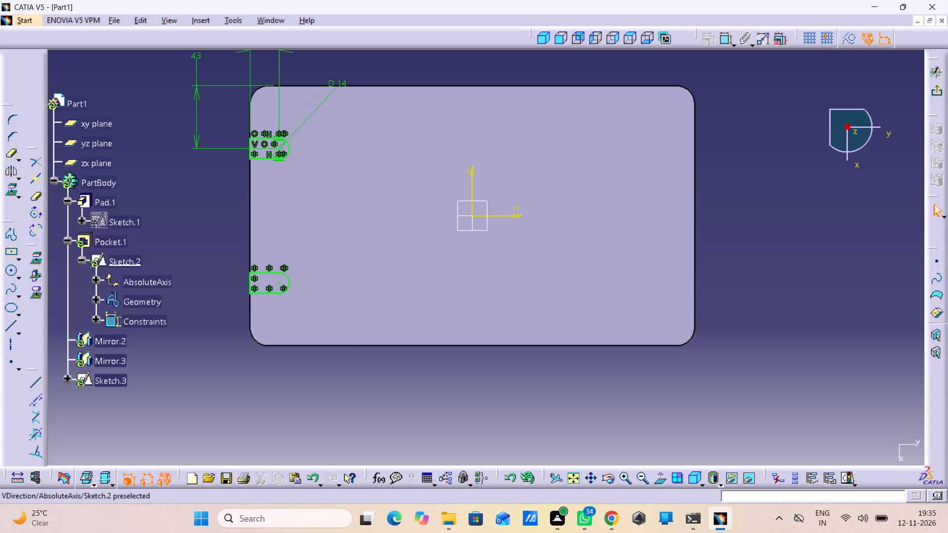
Mirror the upper horizontal line of the mirrored slot about that slot's lower horizontal line.
left_click(6, 173)
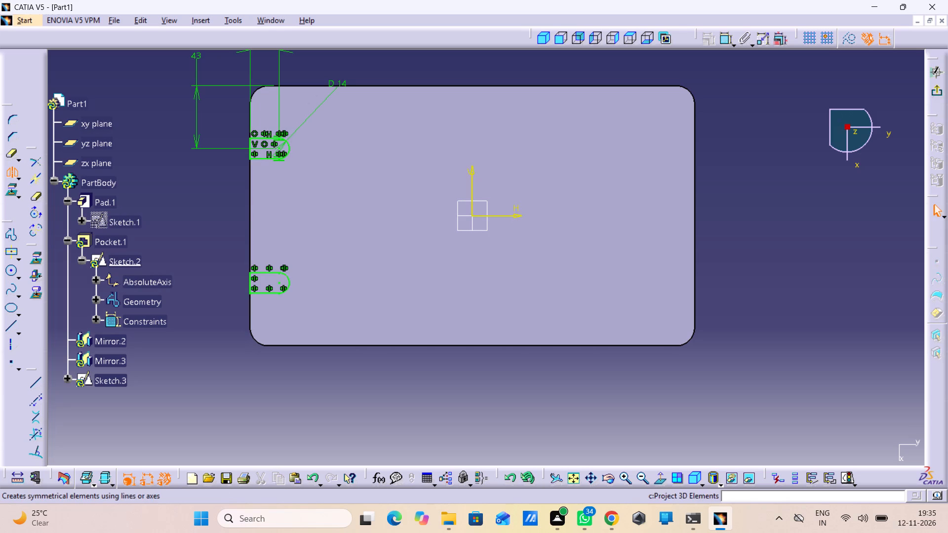
double_click(6, 173)
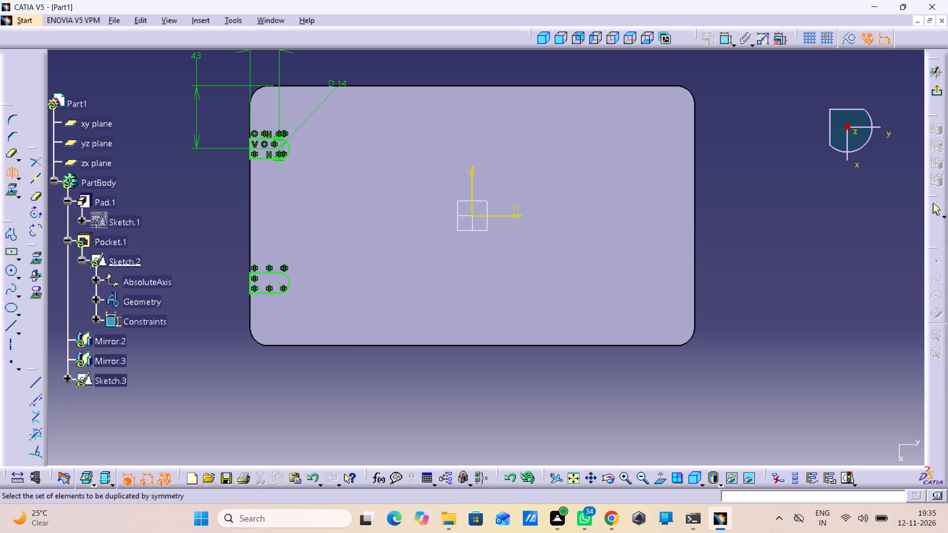
left_click(269, 273, "ctrl")
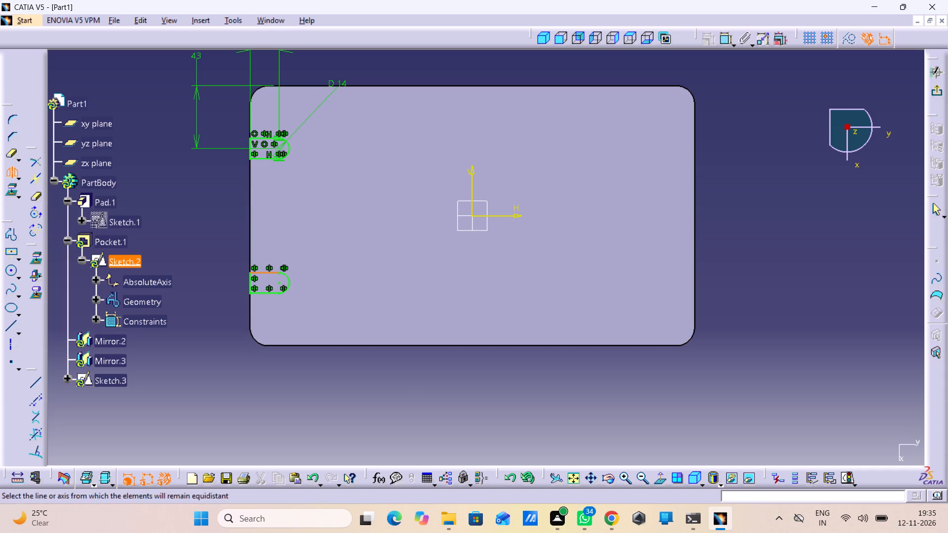
left_click(268, 291, "ctrl")
left_click(270, 295, "ctrl")
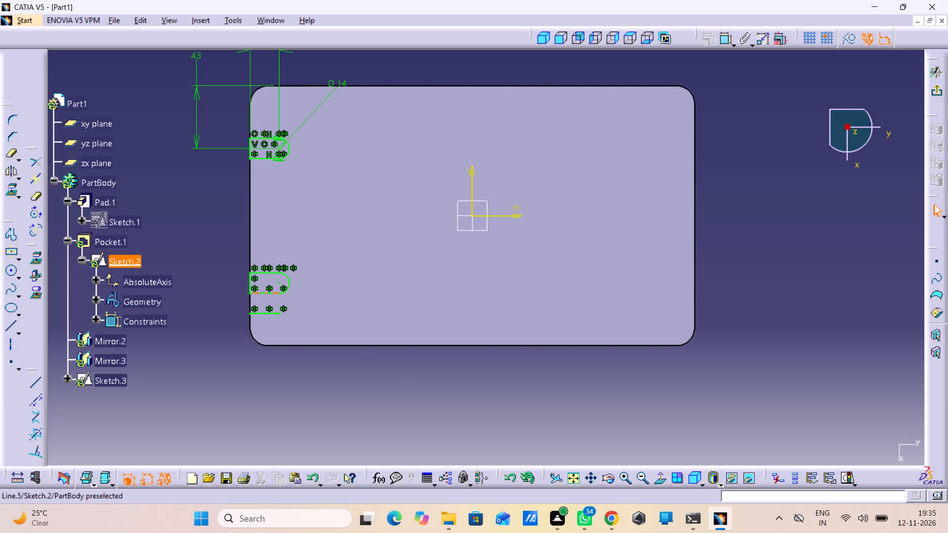
Delete the middle symmetry constraint on the extra line below the mirrored slot.
right_click(268, 309)
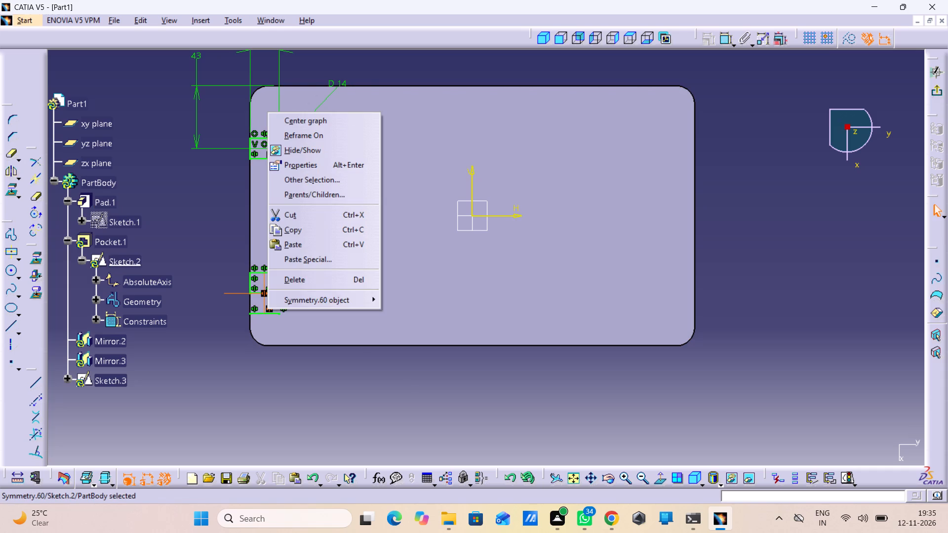
left_click(295, 284)
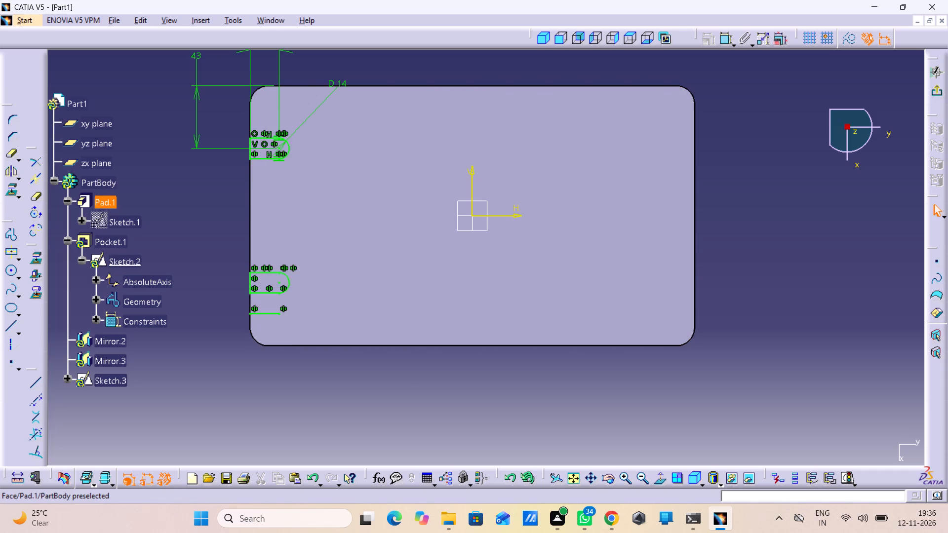
Delete the extra horizontal line below the mirrored slot in Sketch.2.
right_click(272, 312)
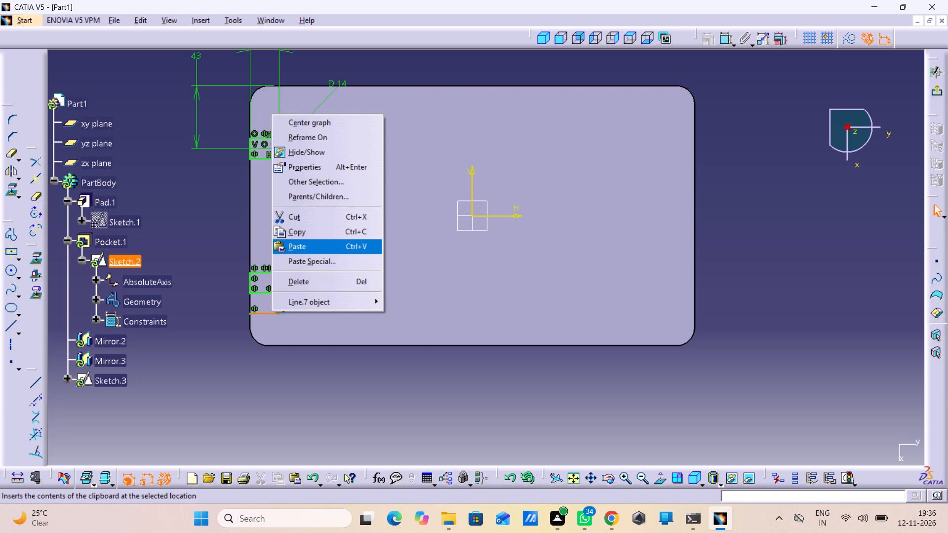
left_click(306, 277)
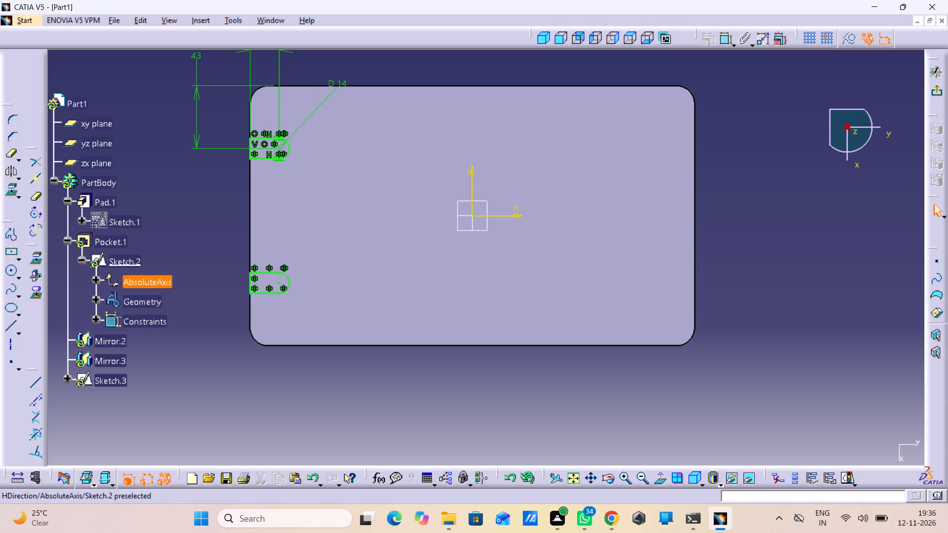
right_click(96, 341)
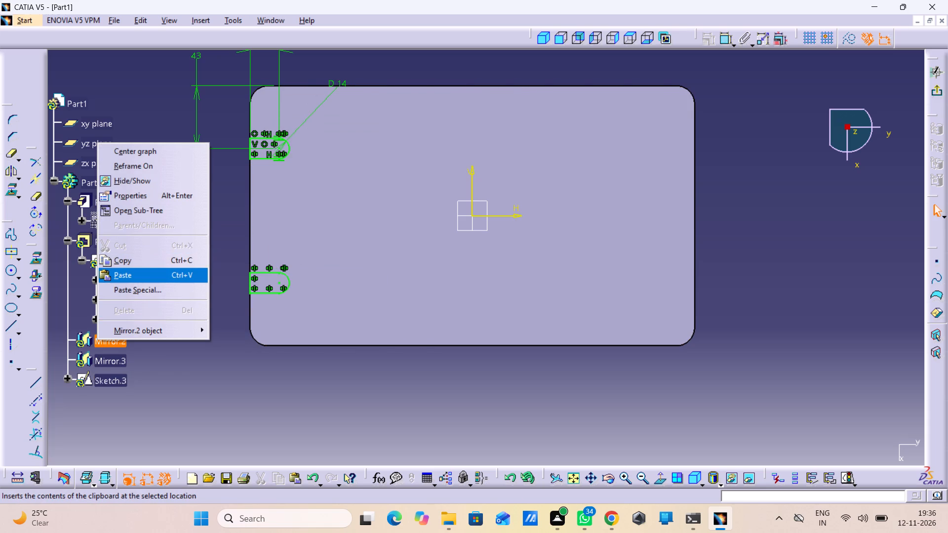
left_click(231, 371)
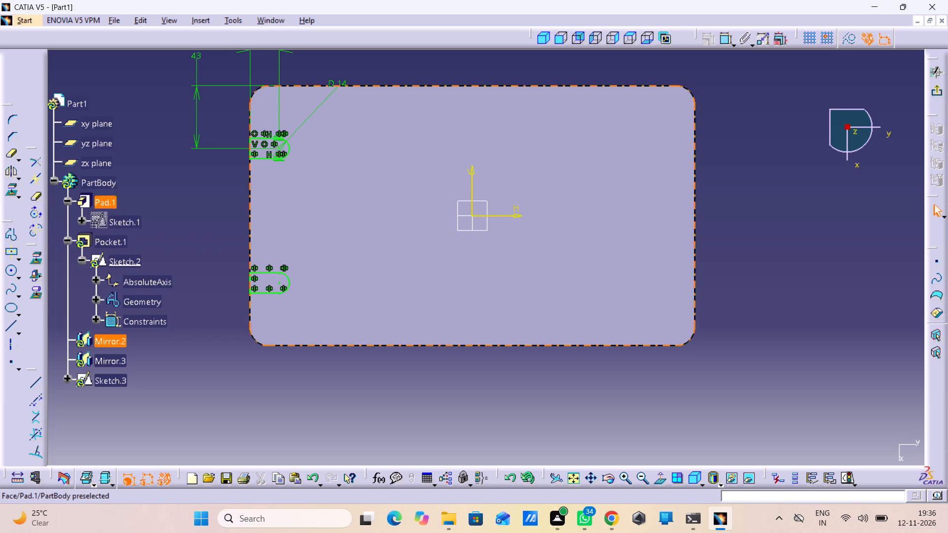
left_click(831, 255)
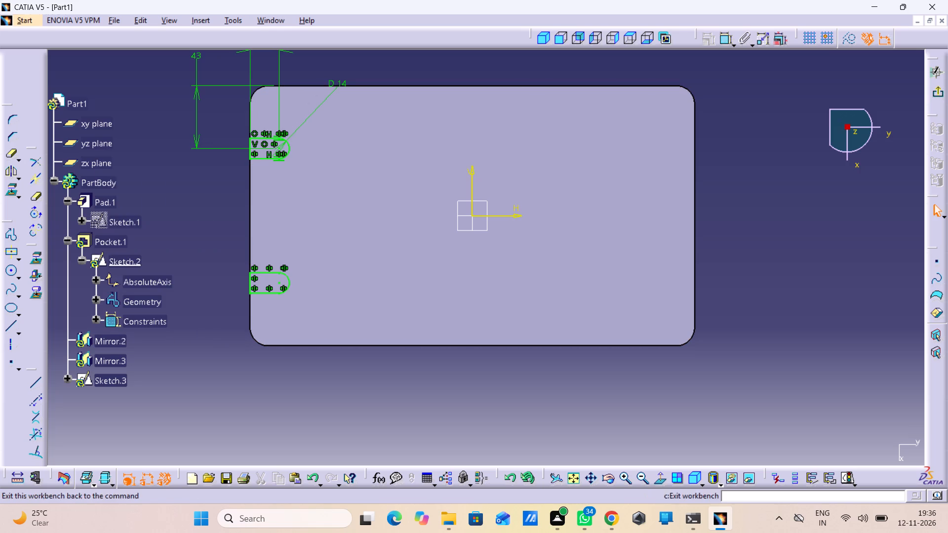
Exit Sketch.2 and return to the part.
left_click(938, 90)
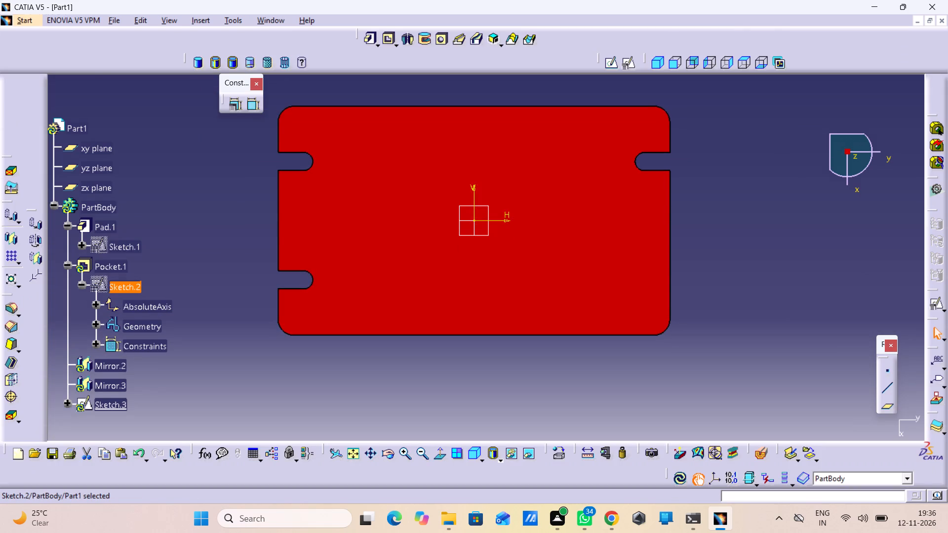
Delete the features Mirror.2 and Mirror.3 and the unused Sketch.3 from PartBody.
right_click(85, 375)
right_click(95, 362)
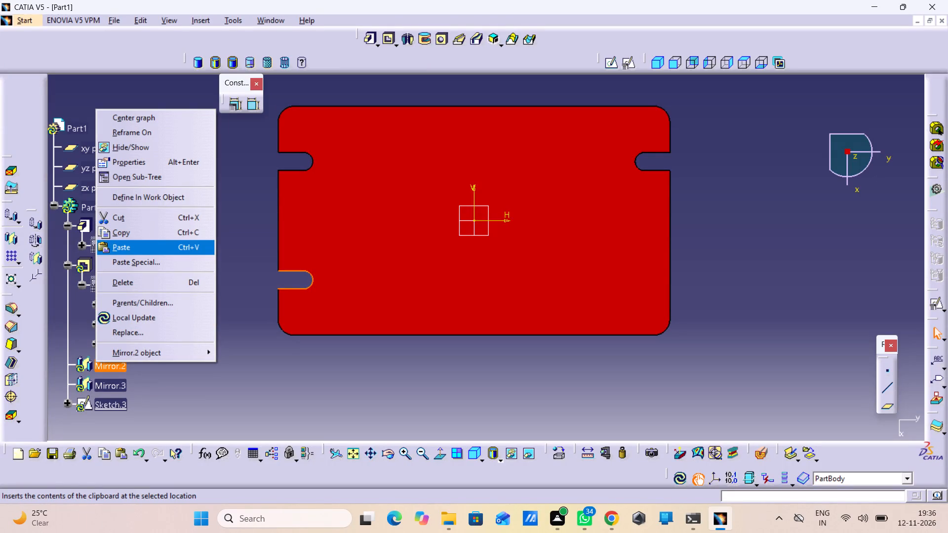
left_click(128, 280)
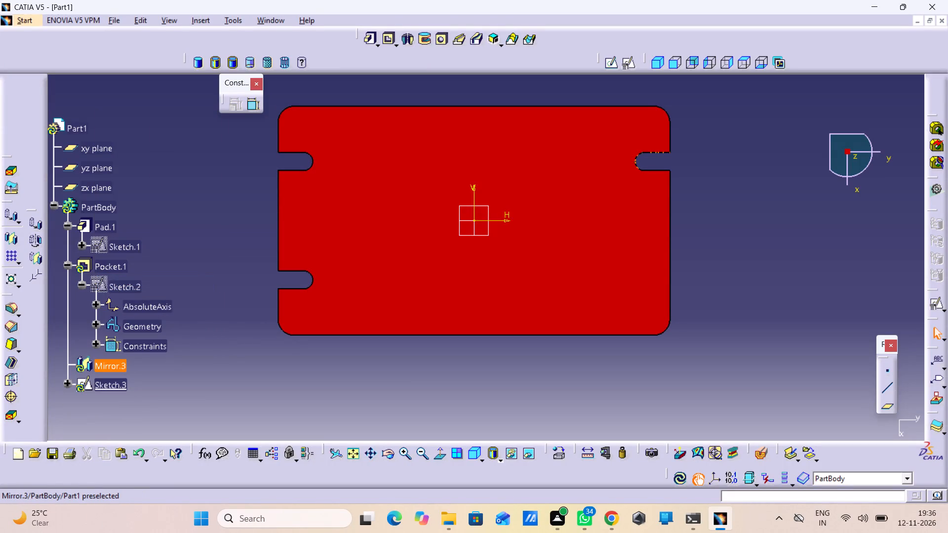
right_click(109, 363)
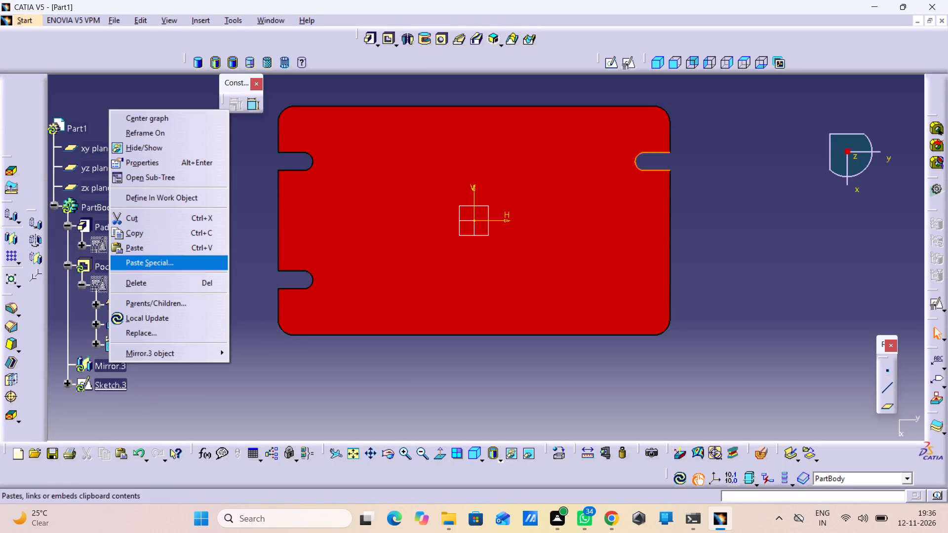
left_click(139, 277)
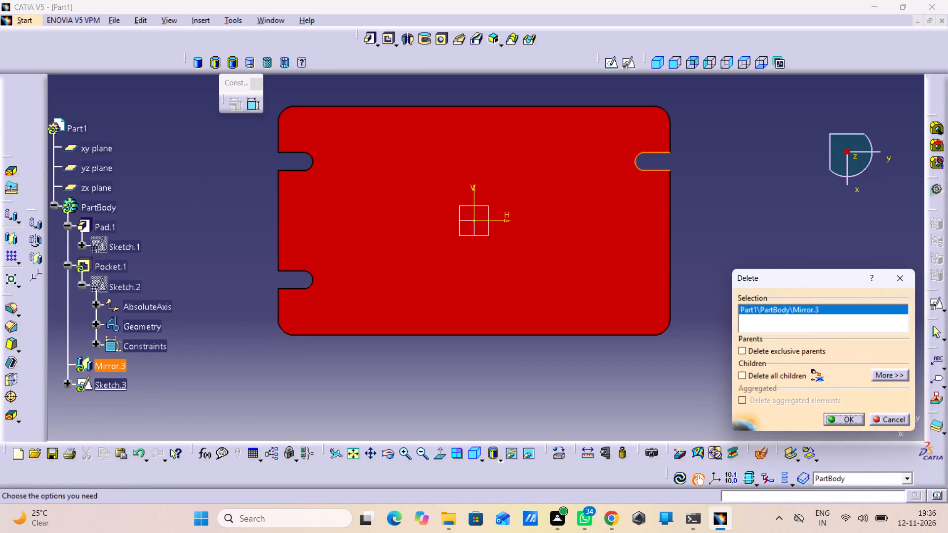
left_click(838, 414)
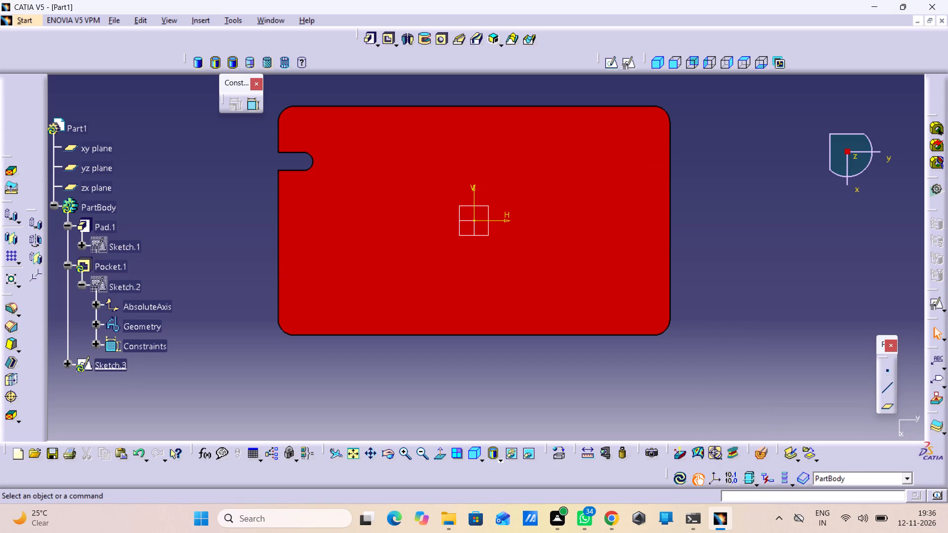
right_click(107, 363)
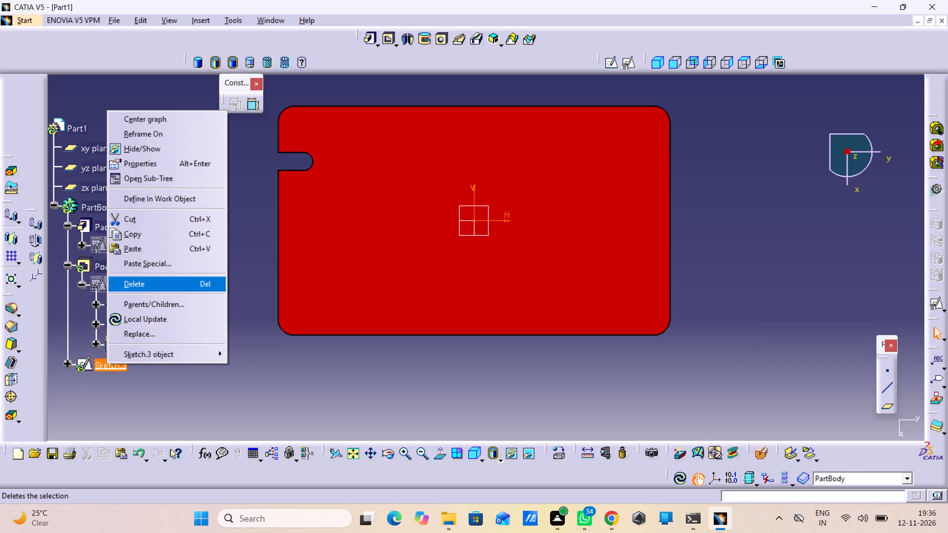
left_click(141, 288)
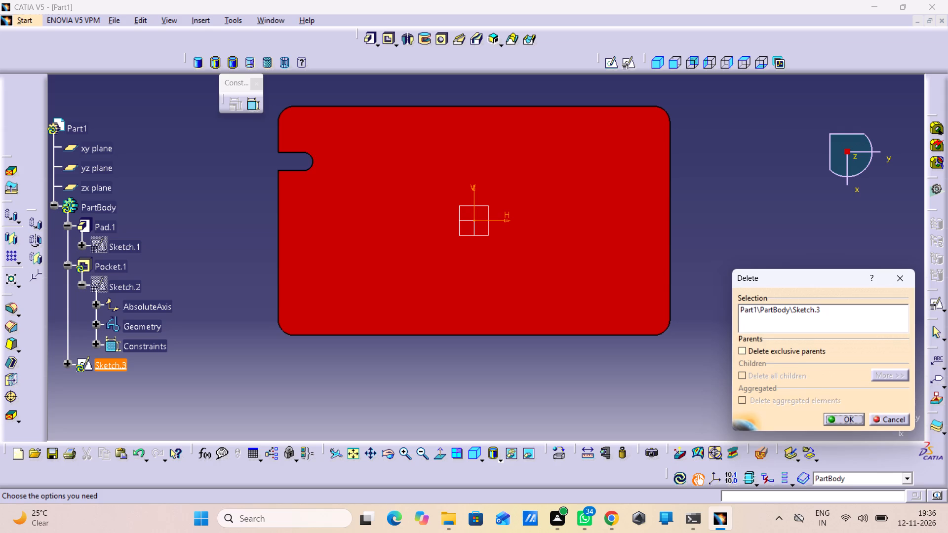
left_click(839, 419)
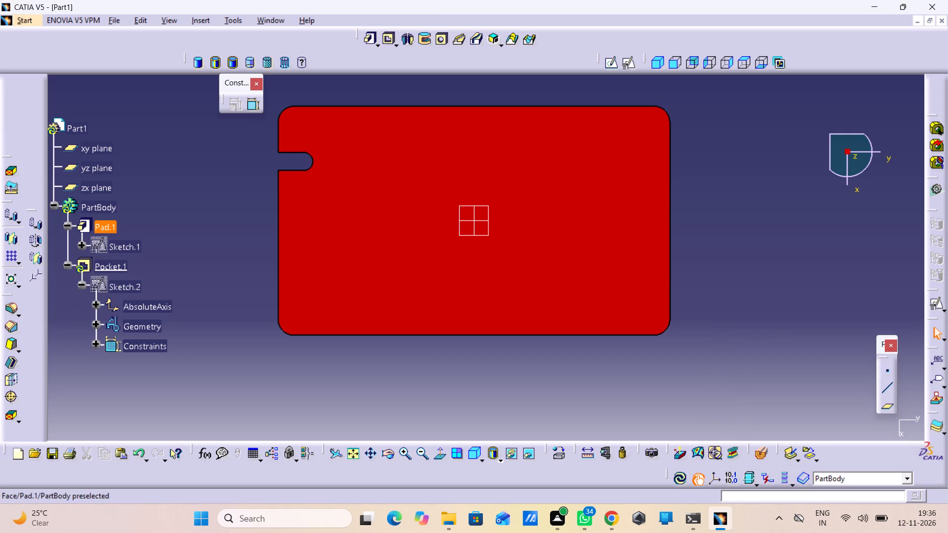
Regenerate Pocket.1 from the edited Sketch.2 by previewing and accepting its definition with the Up to next limit.
right_click(100, 270)
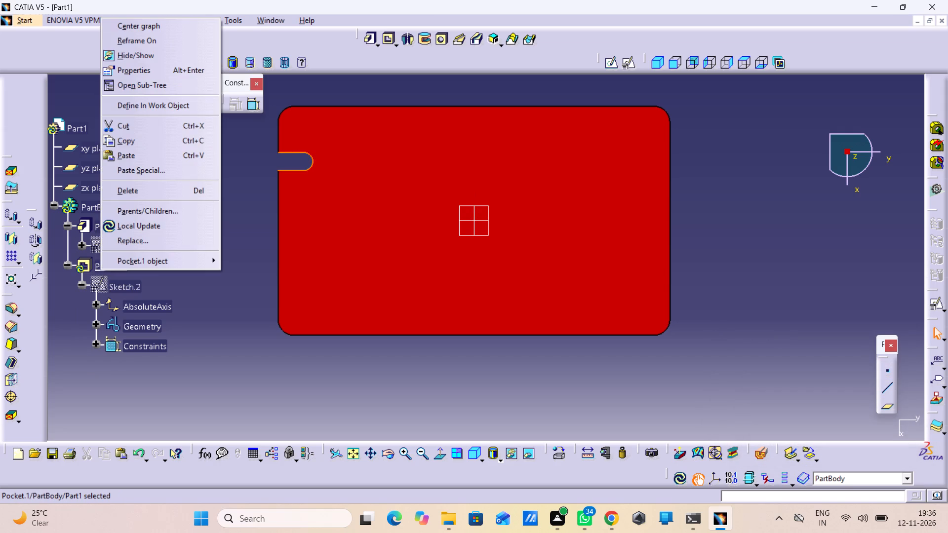
left_click(100, 269)
left_click(86, 266)
left_click(104, 264)
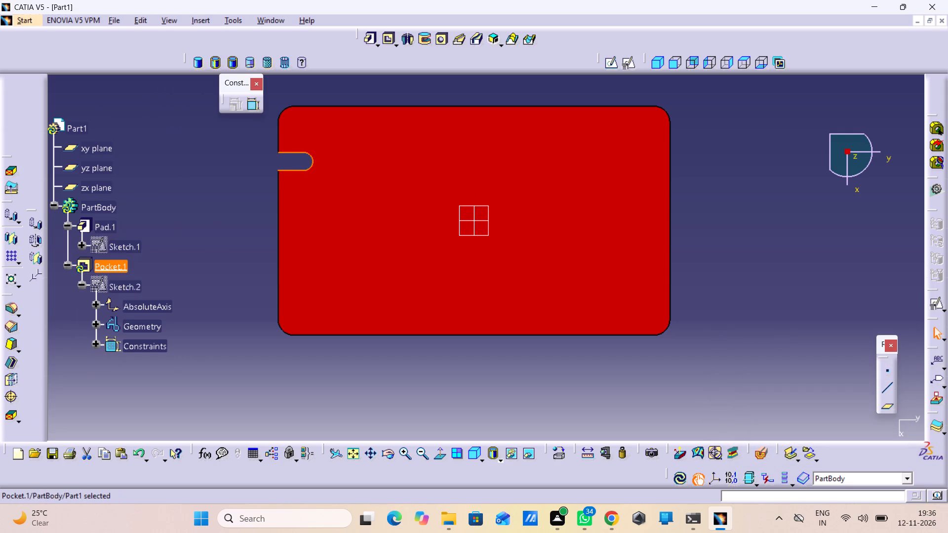
left_click(104, 264)
left_click(104, 264)
double_click(104, 264)
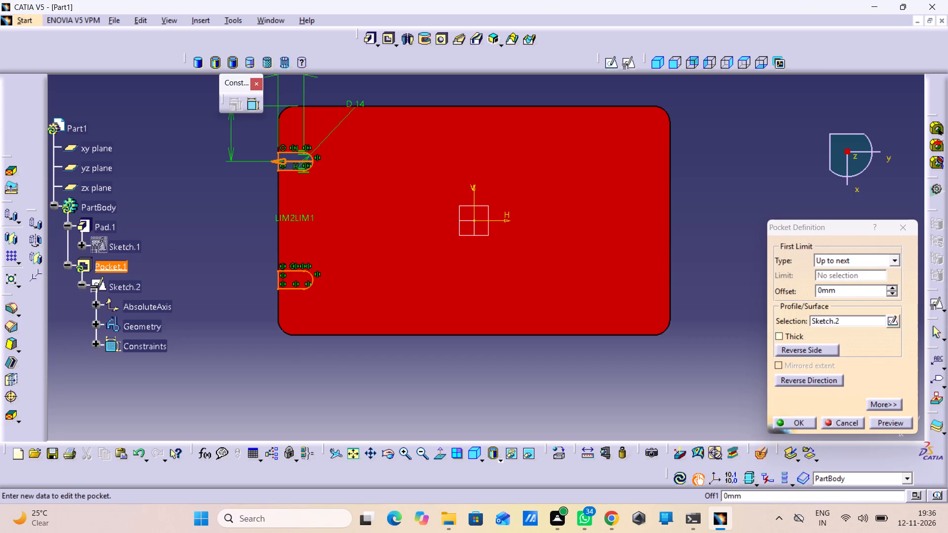
left_click(886, 423)
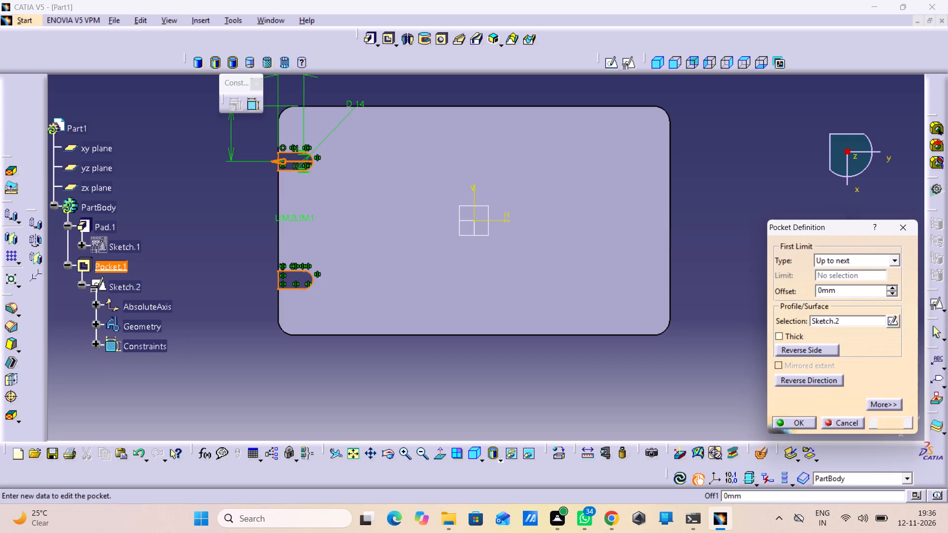
left_click(808, 424)
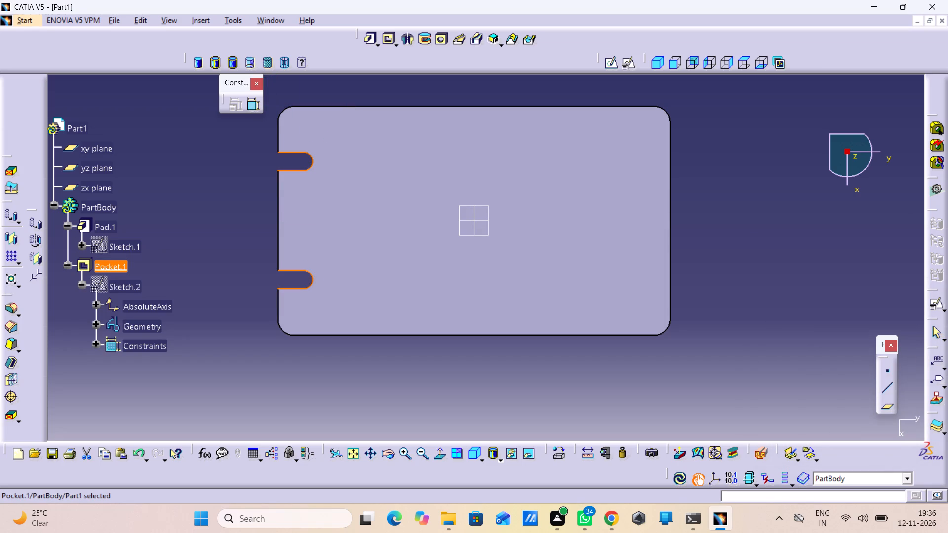
left_click(507, 368)
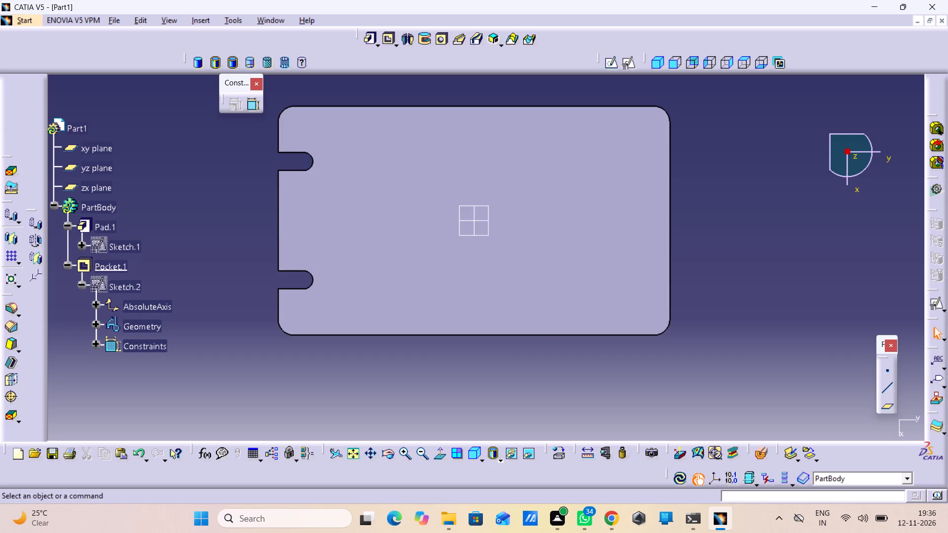
Mirror Pocket.1 about the zx plane to cut the matching slots in the opposite short edge of the plate.
left_click(114, 266)
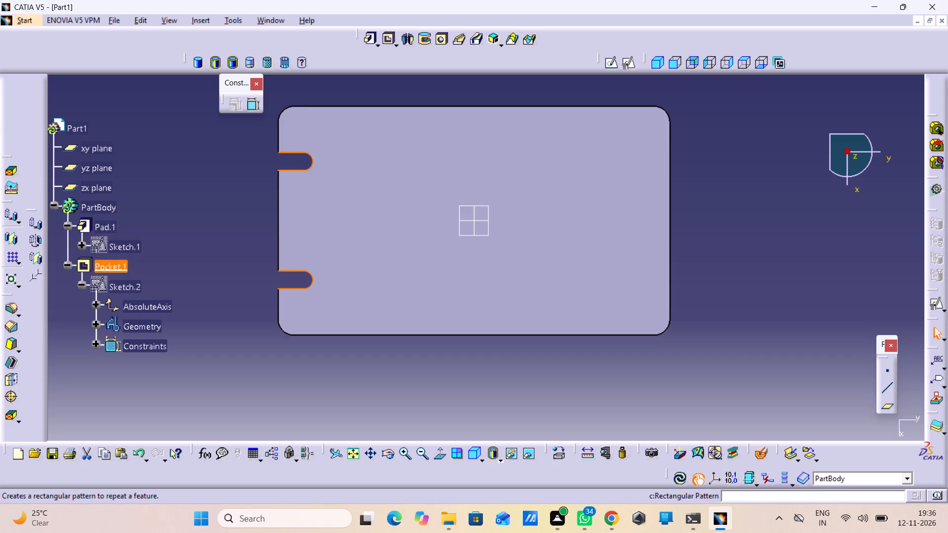
left_click(12, 240)
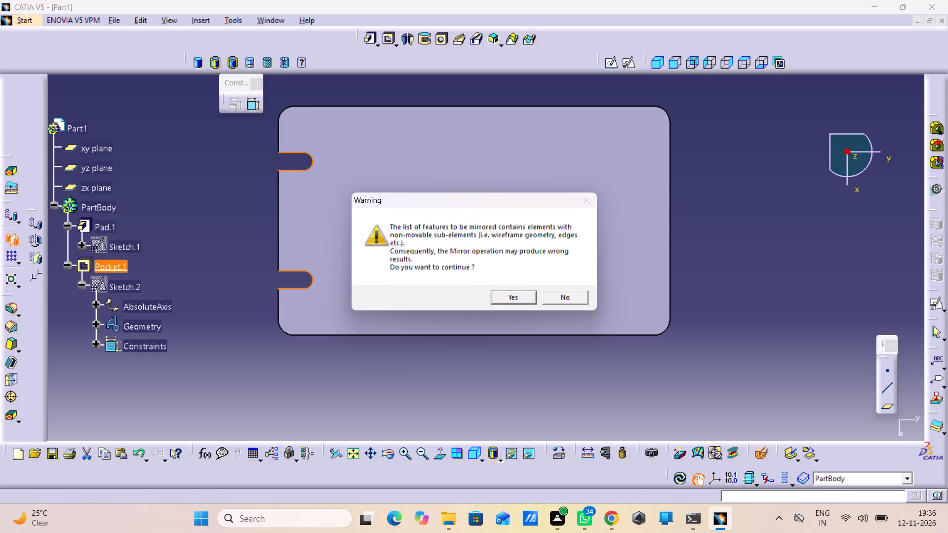
left_click(518, 294)
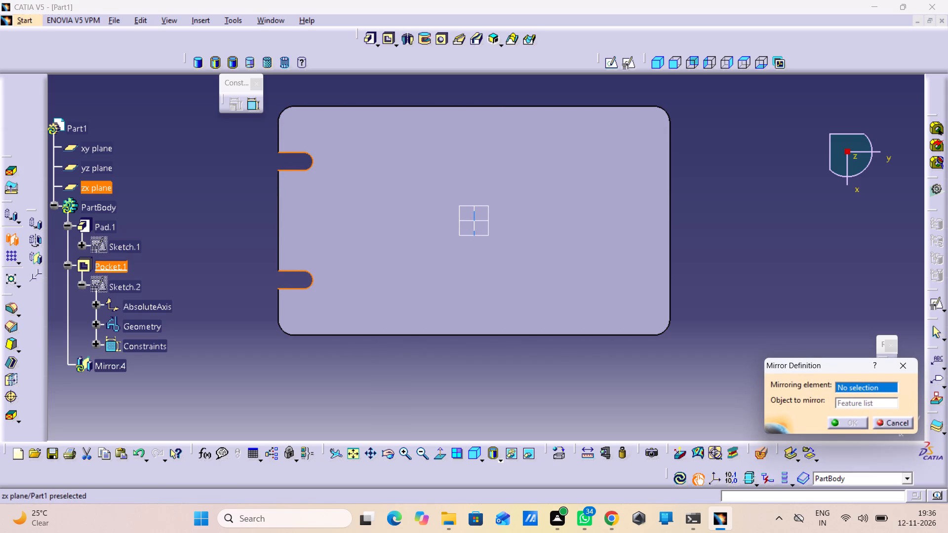
left_click(474, 219)
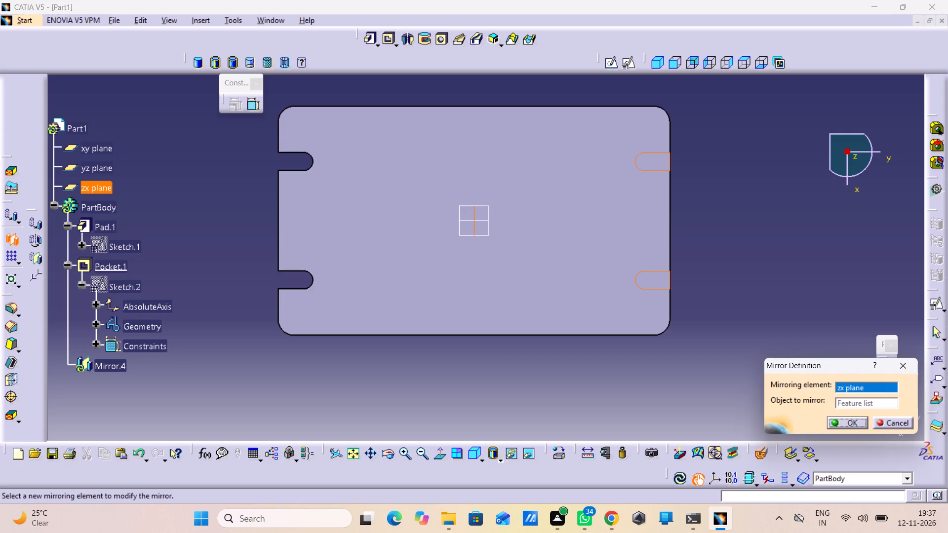
left_click(837, 423)
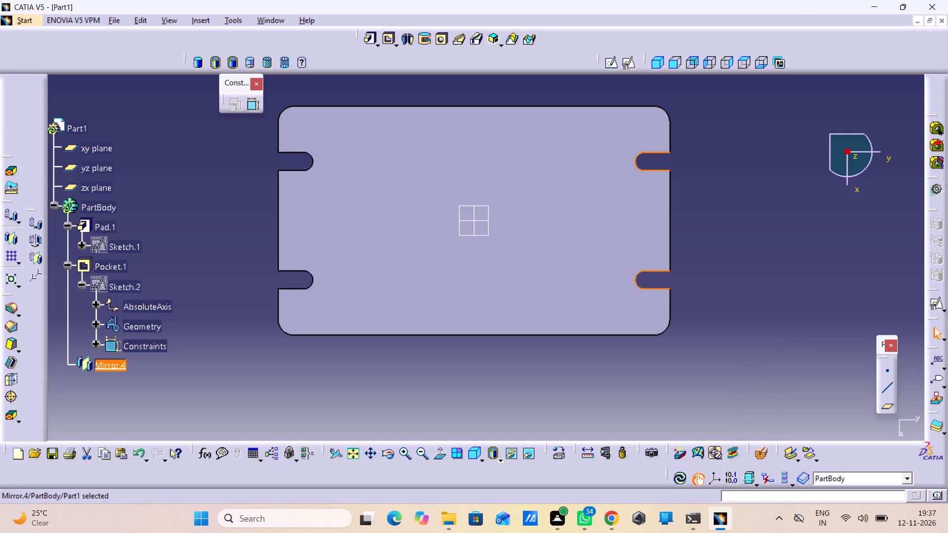
left_click(788, 381)
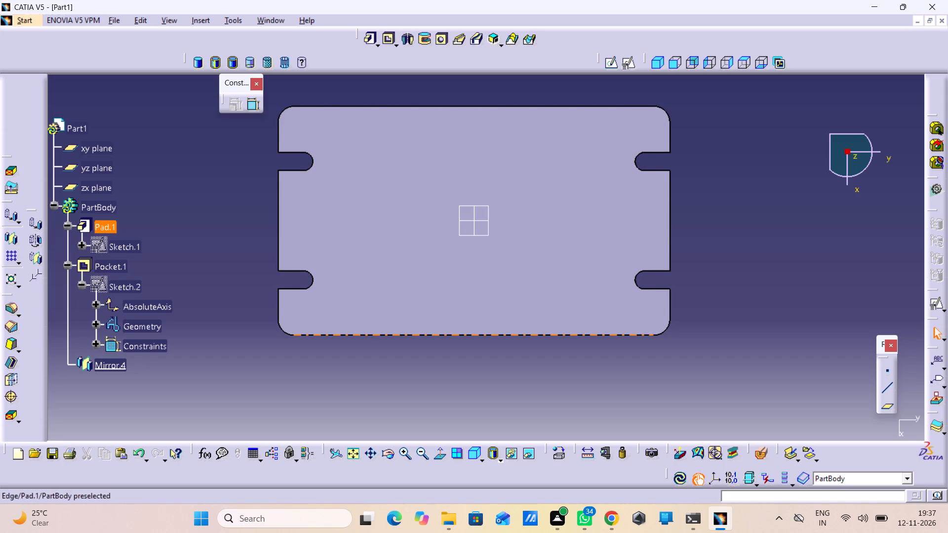
Check the definitions of Pad.1 and Mirror.4.
double_click(435, 264)
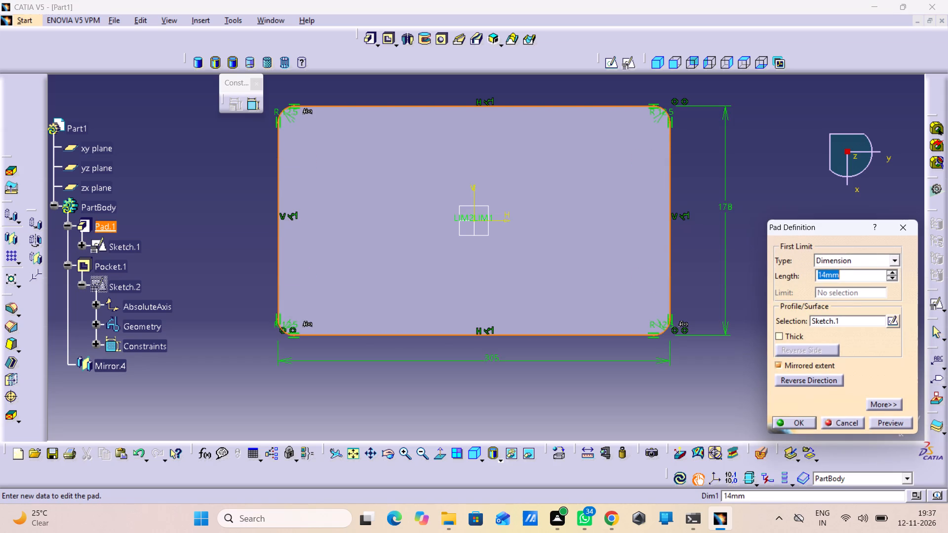
left_click(800, 423)
left_click(711, 404)
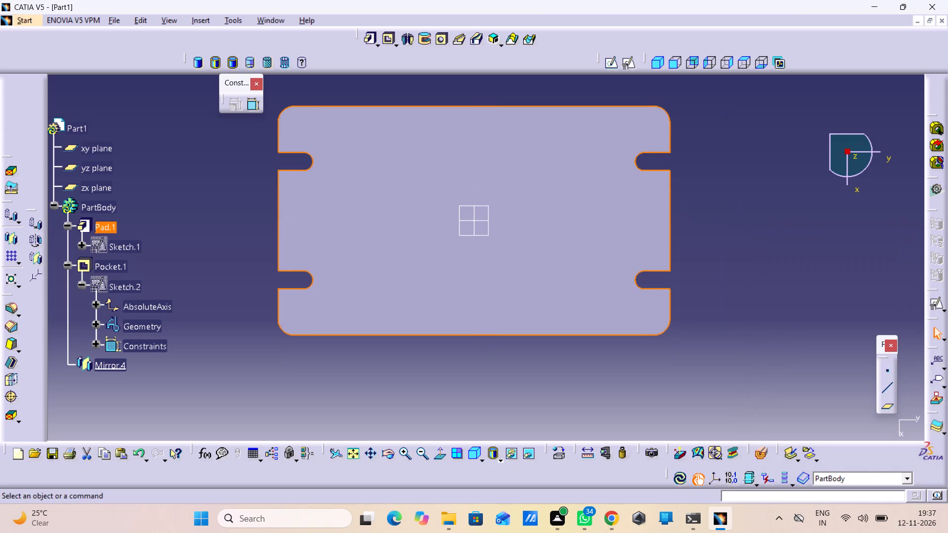
left_click(100, 365)
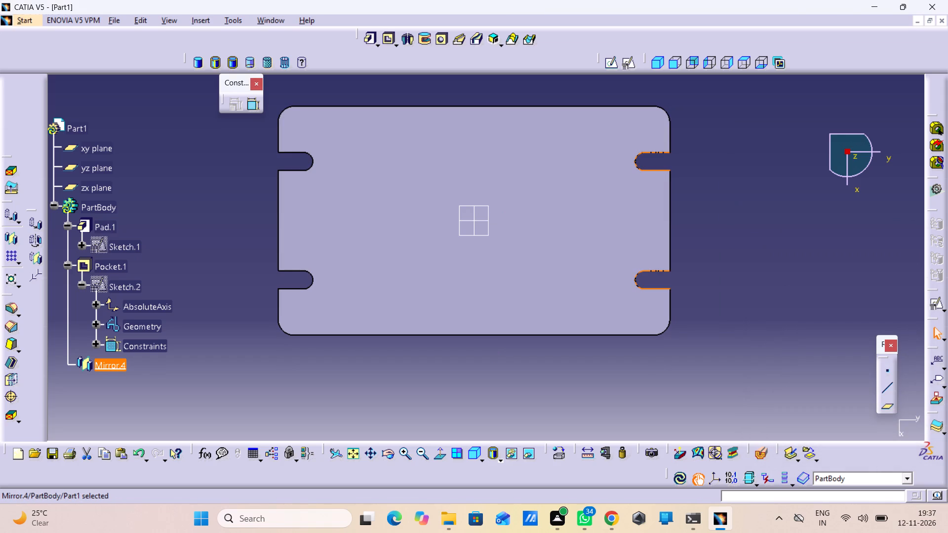
left_click(100, 365)
double_click(100, 365)
left_click(100, 365)
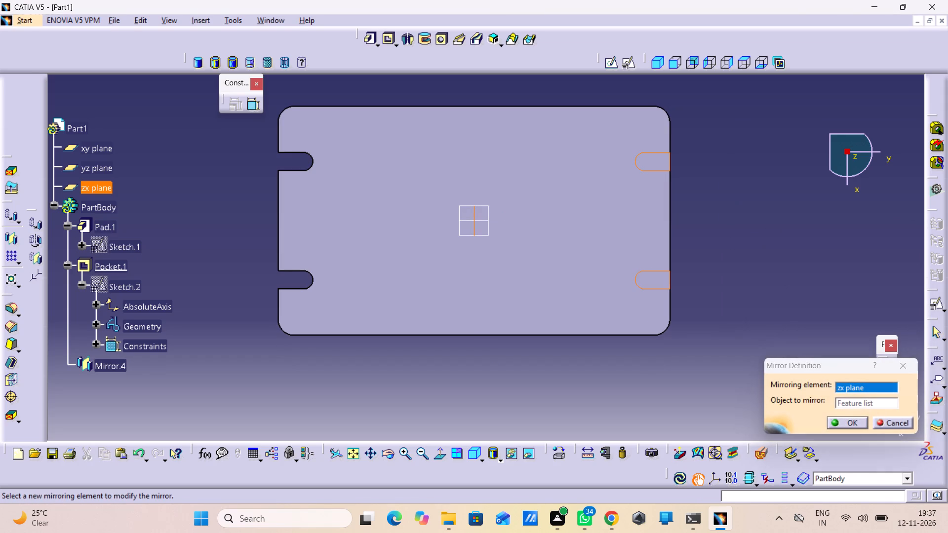
double_click(100, 365)
left_click(731, 399)
left_click(897, 419)
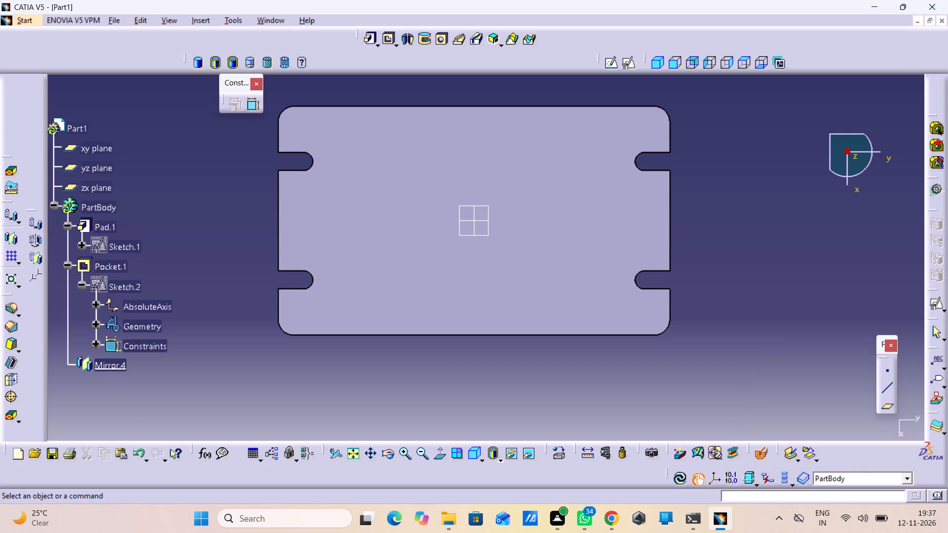
Create a positioned sketch on the plate's top face with its axes swapped and the V direction reversed.
left_click(476, 451)
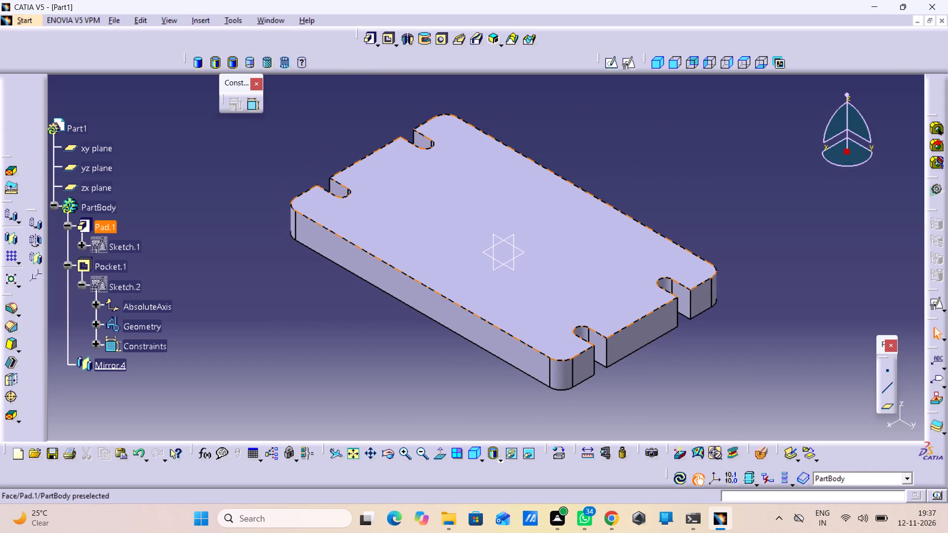
left_click(575, 287)
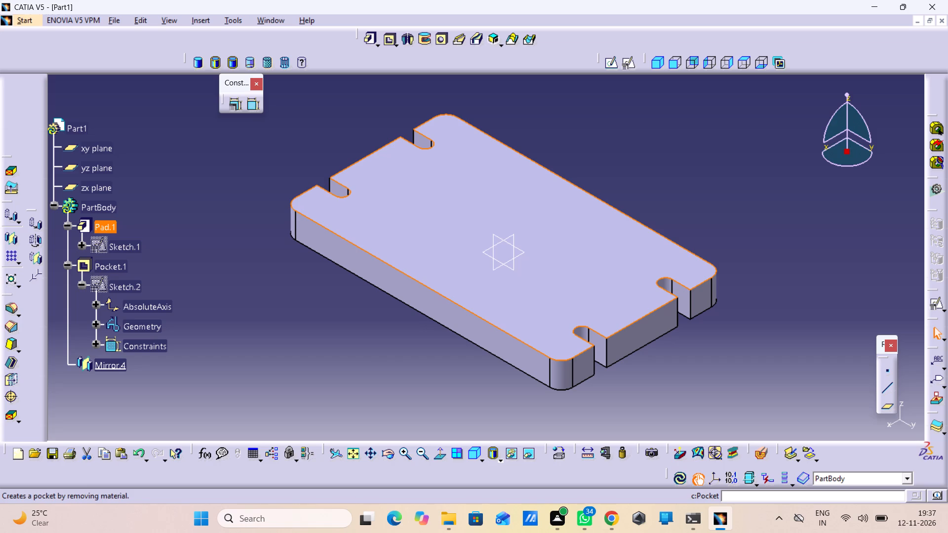
left_click(629, 63)
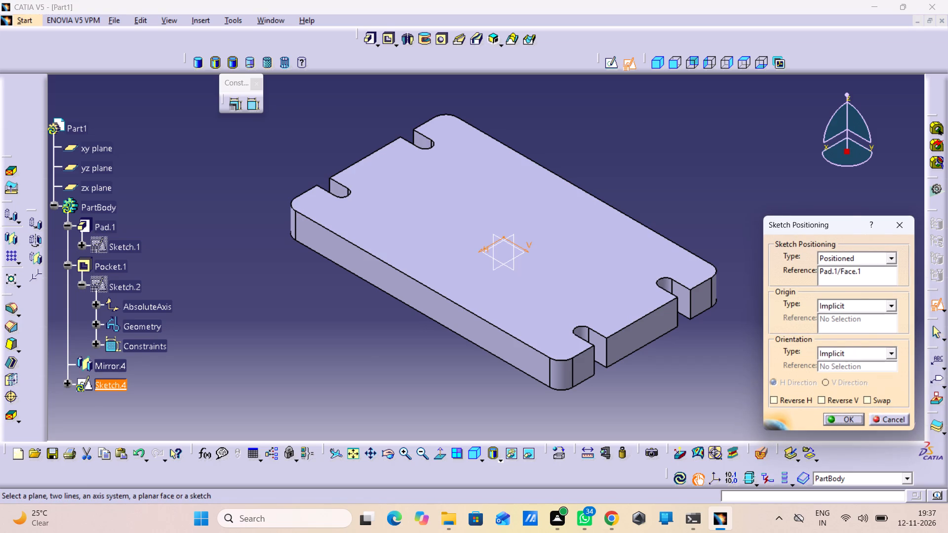
left_click(867, 402)
left_click(858, 398)
left_click(836, 420)
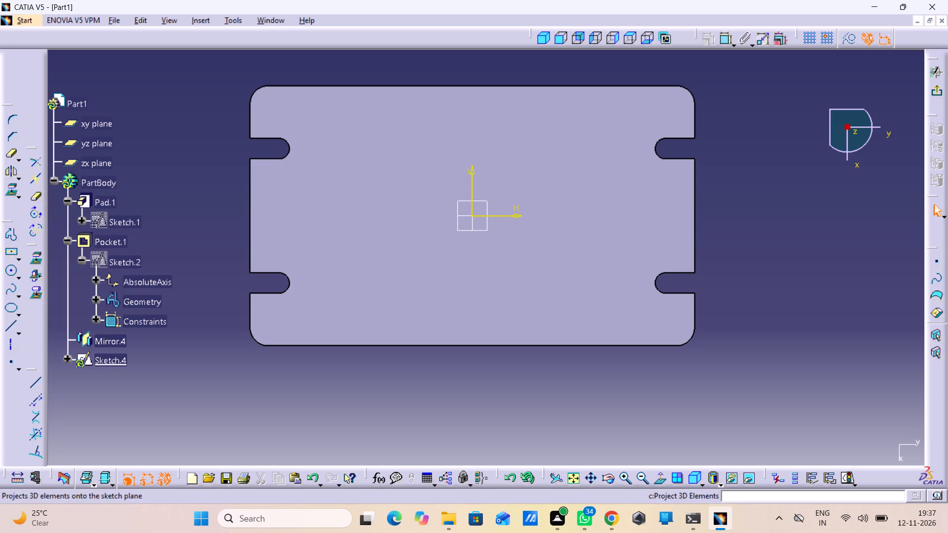
Sketch circles over both slot ends on the positive H side, about 16 mm radius at the lower and 25 mm diameter at the upper slot.
double_click(8, 269)
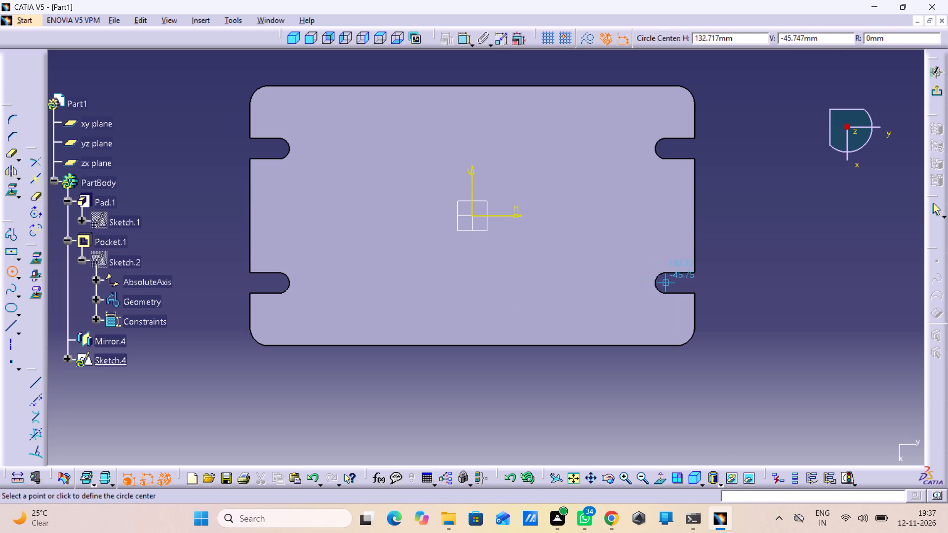
left_click(668, 281)
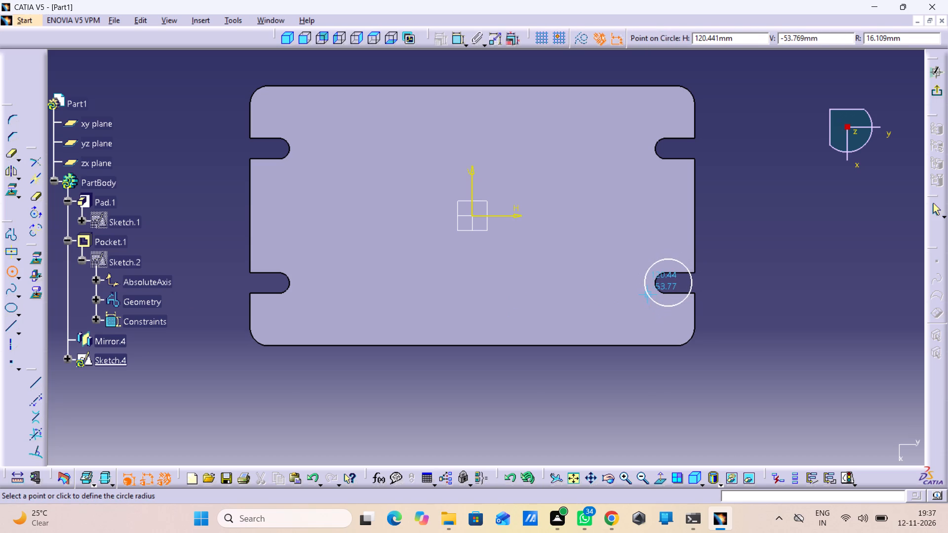
left_click(648, 295)
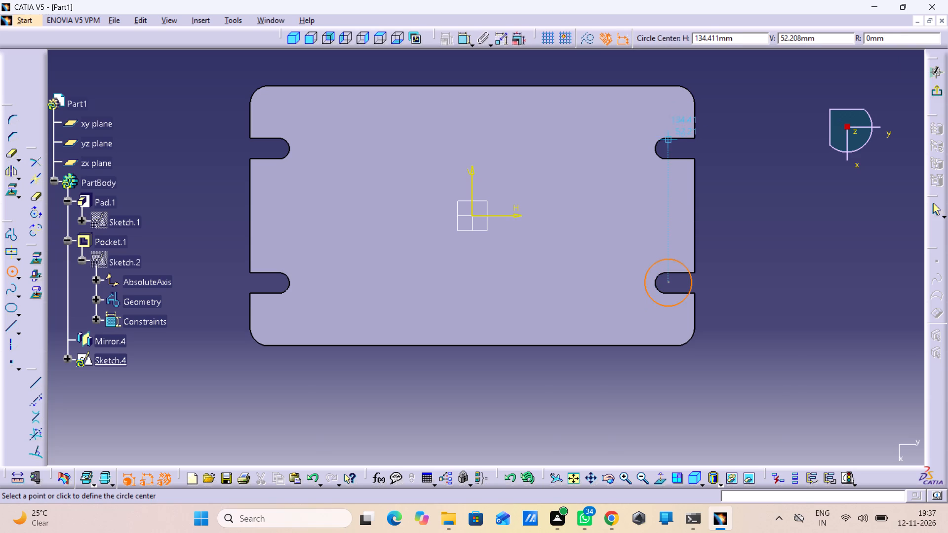
left_click(669, 150)
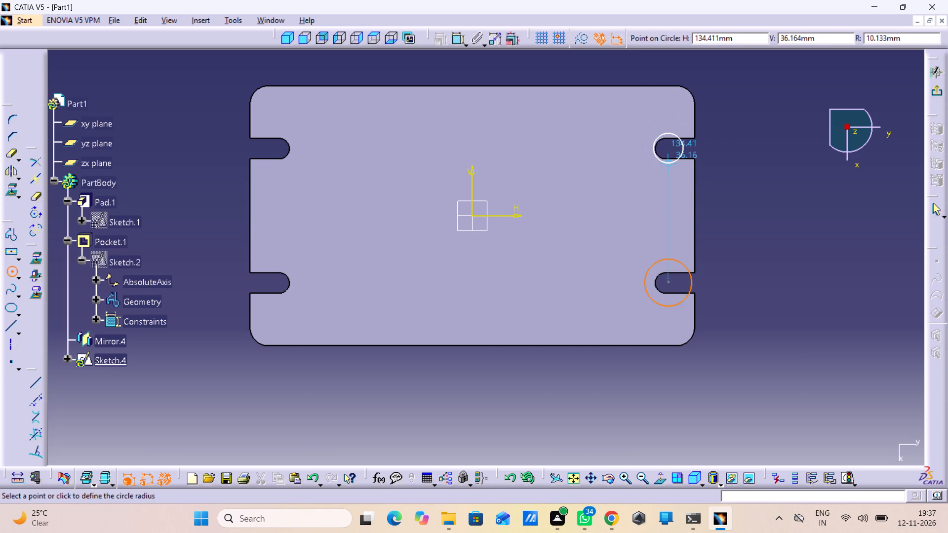
left_click(654, 138)
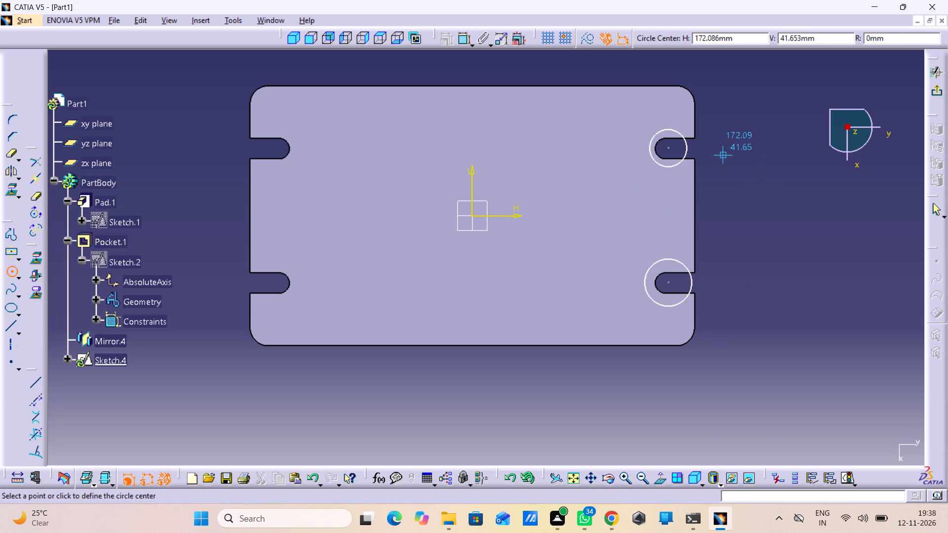
Draw separate horizontal profile lines above and below the upper circle, extending past the plate's short edge, the lower one about 36 mm long.
left_click(10, 237)
left_click(10, 237)
double_click(10, 237)
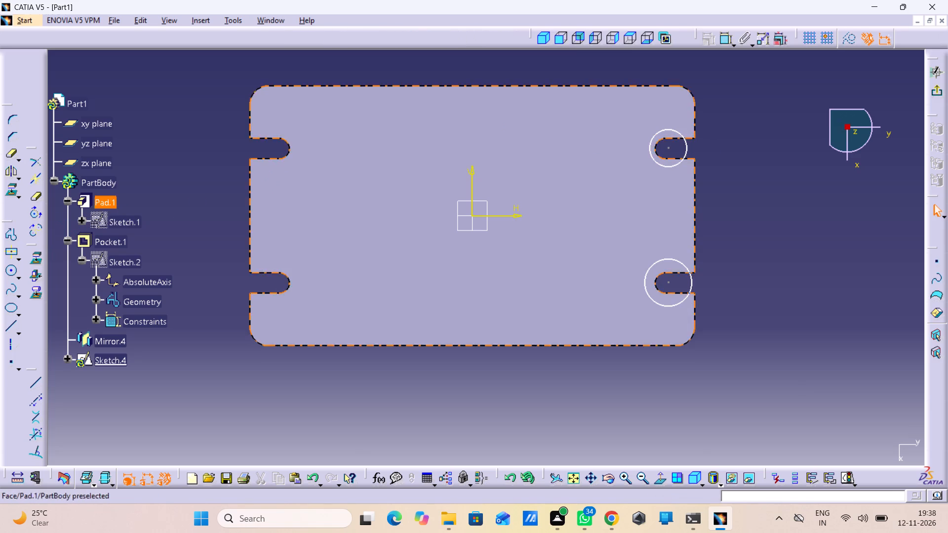
left_click(18, 238)
double_click(18, 238)
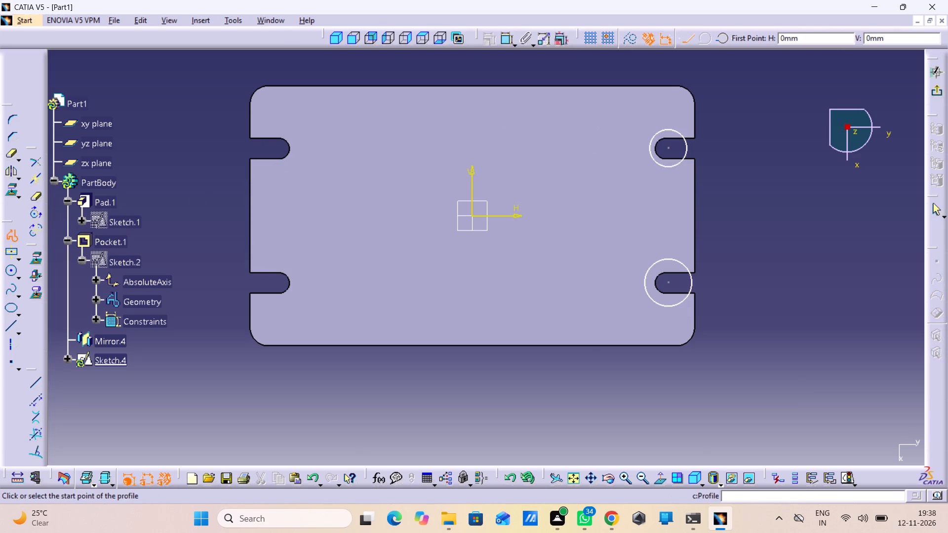
left_click(662, 117)
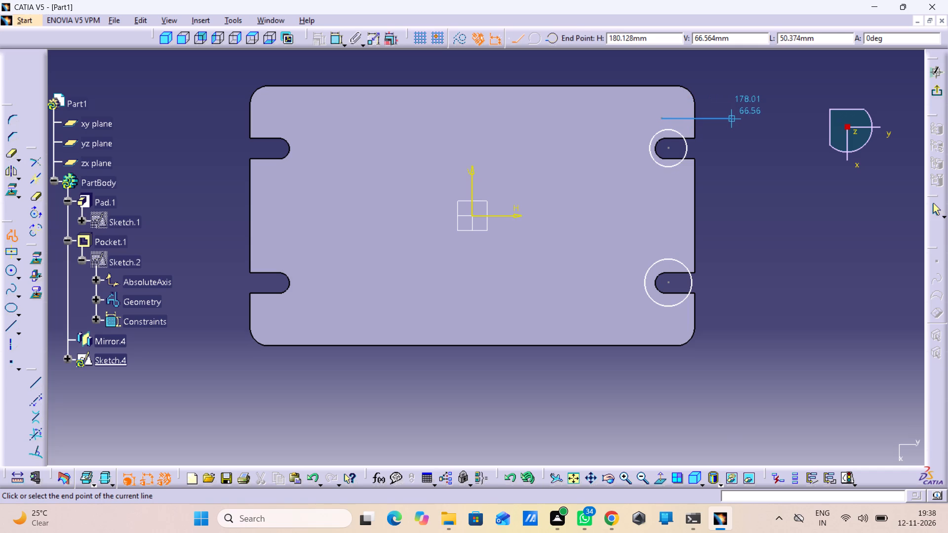
left_click(713, 119)
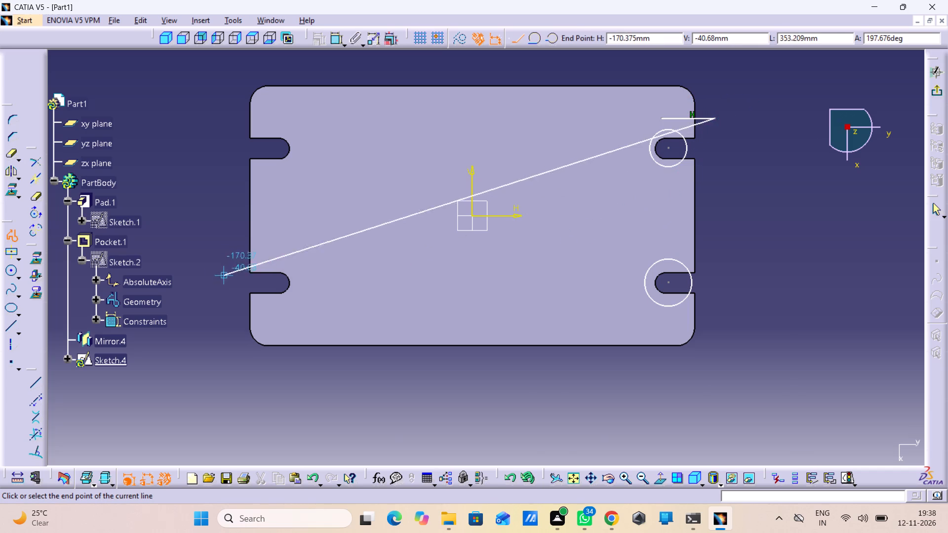
left_click(936, 210)
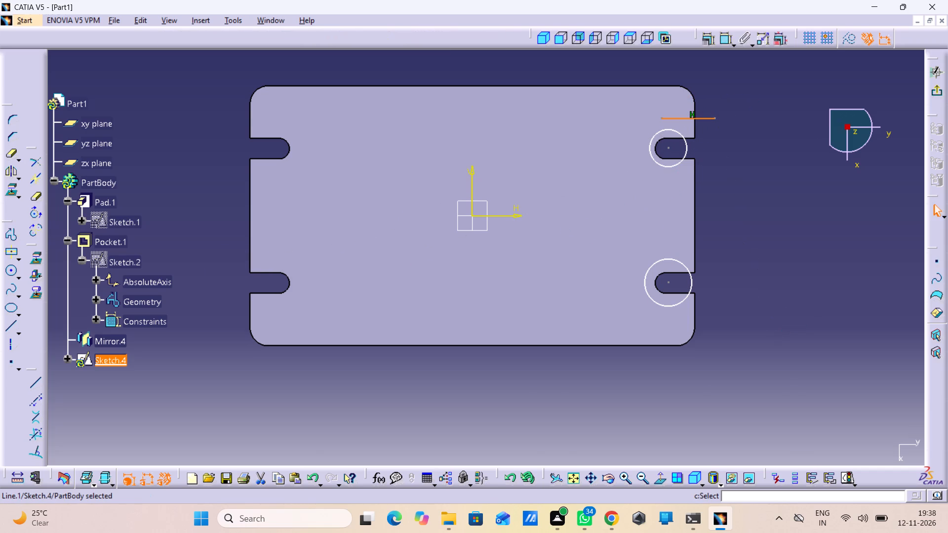
double_click(10, 238)
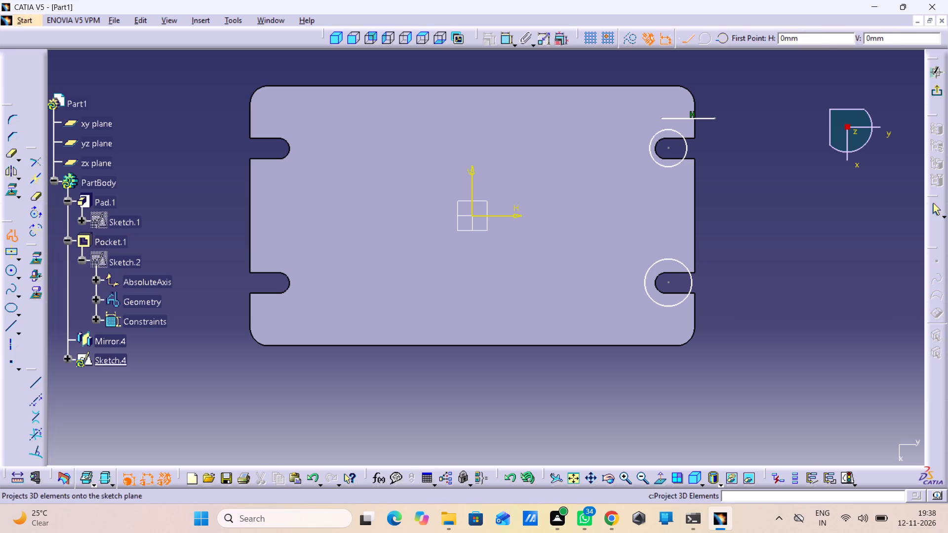
left_click(666, 184)
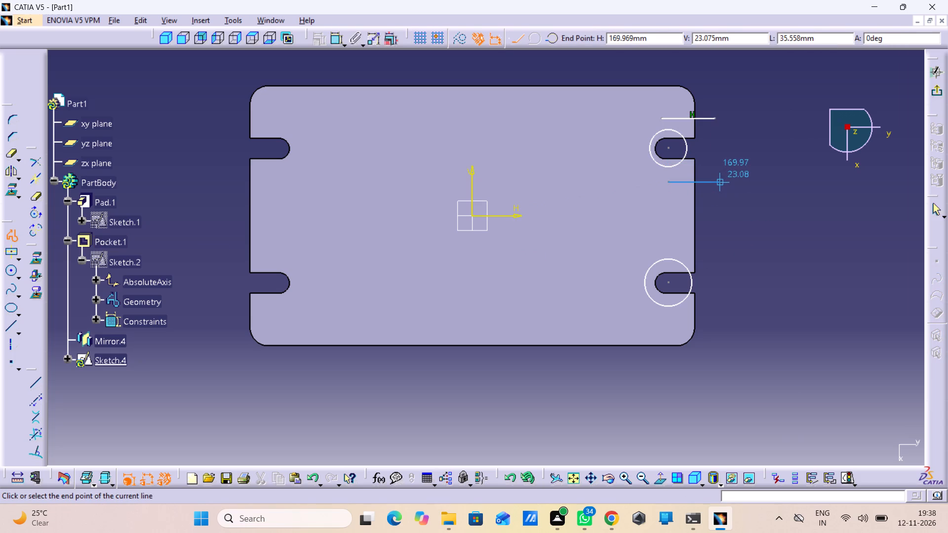
left_click(721, 182)
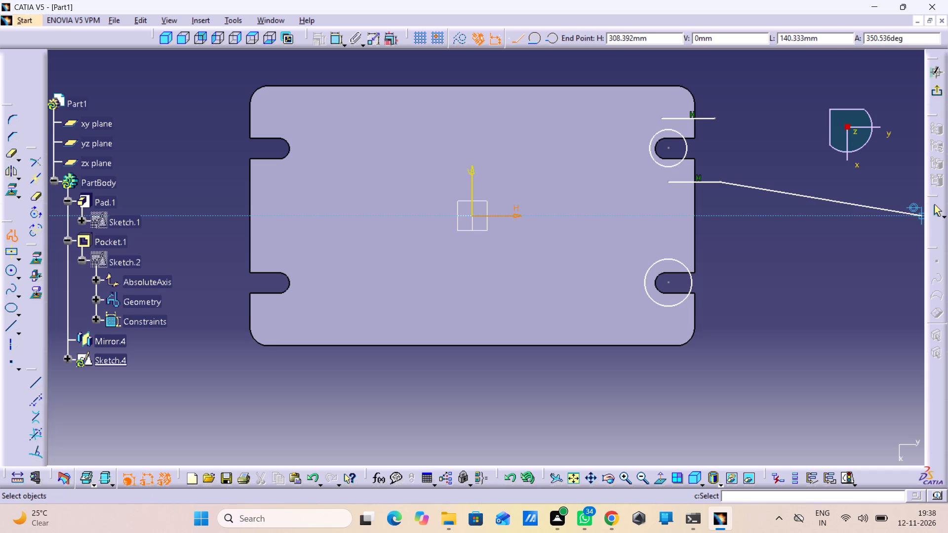
left_click(936, 209)
left_click(813, 280)
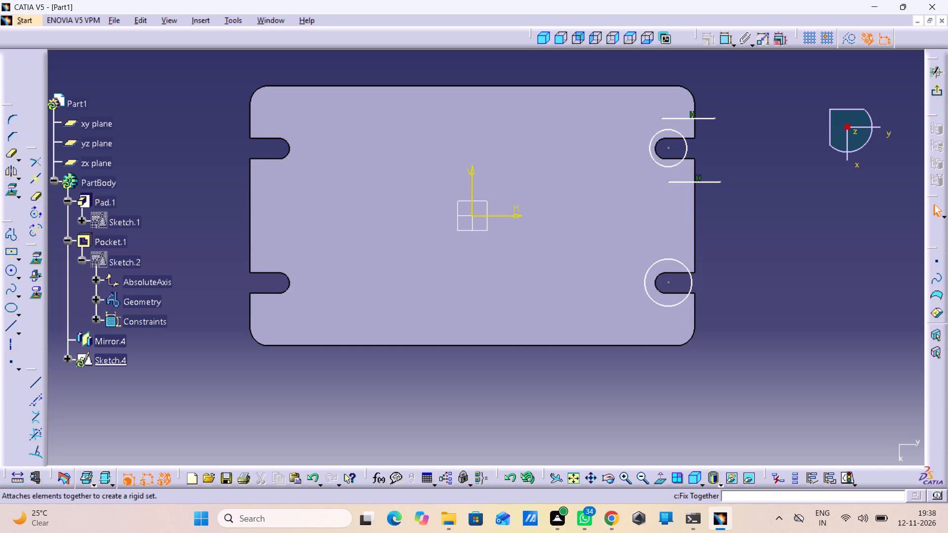
Dimension the upper circle and set its diameter to 28 mm.
double_click(725, 40)
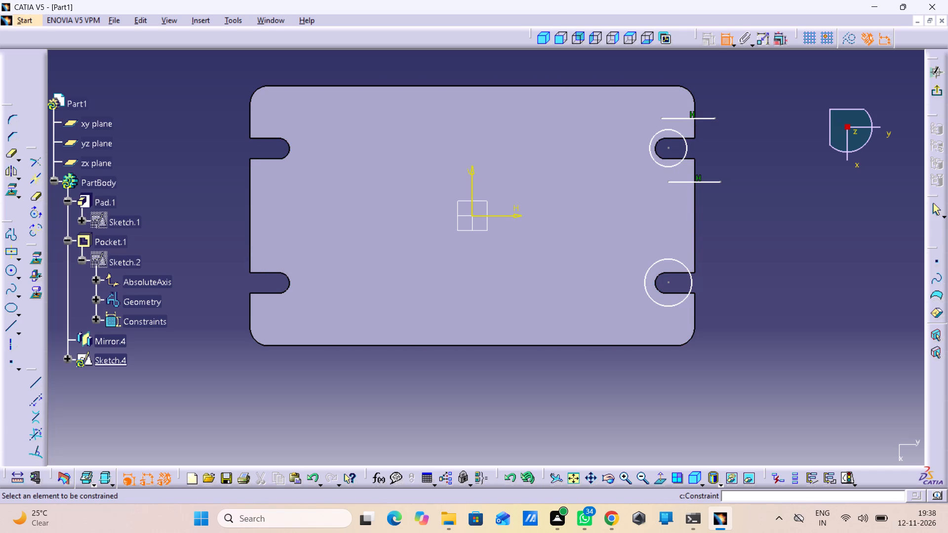
left_click(683, 138)
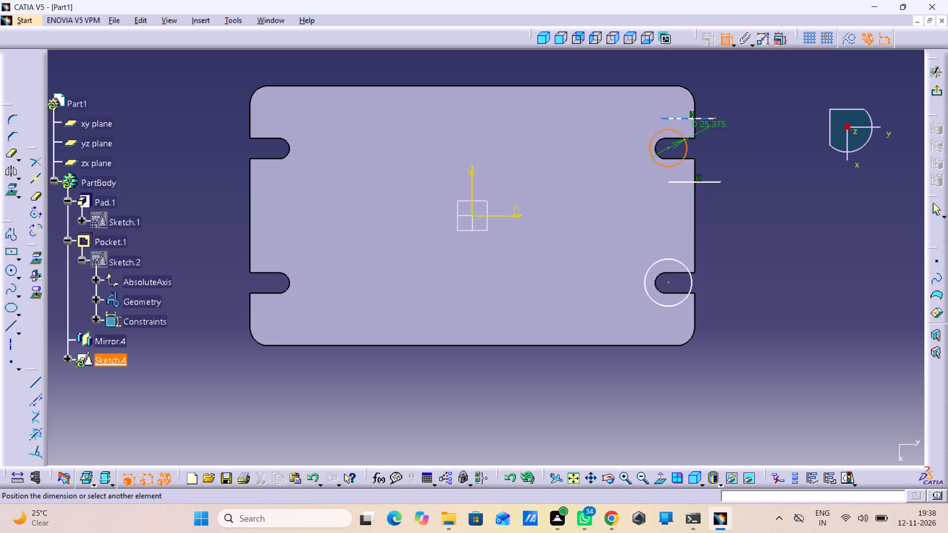
left_click(639, 74)
double_click(640, 70)
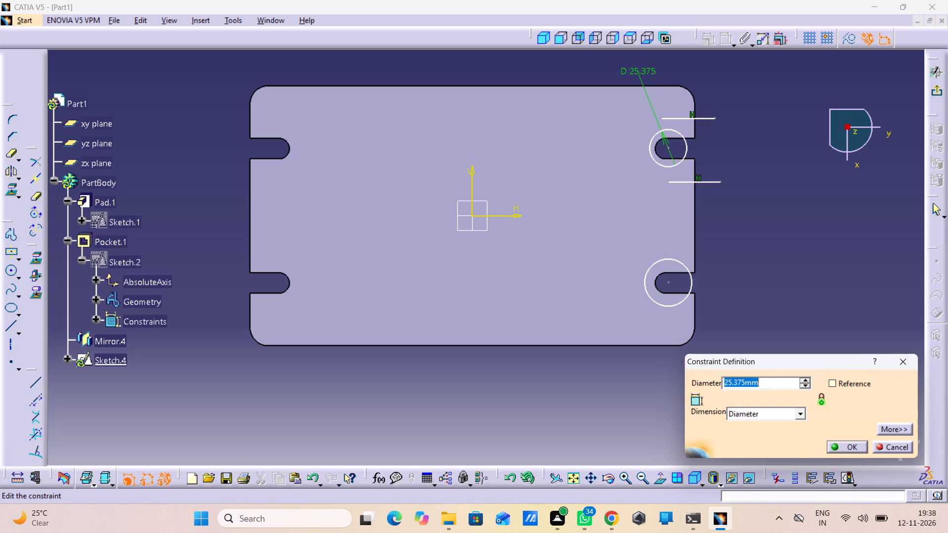
type("28")
key("Return")
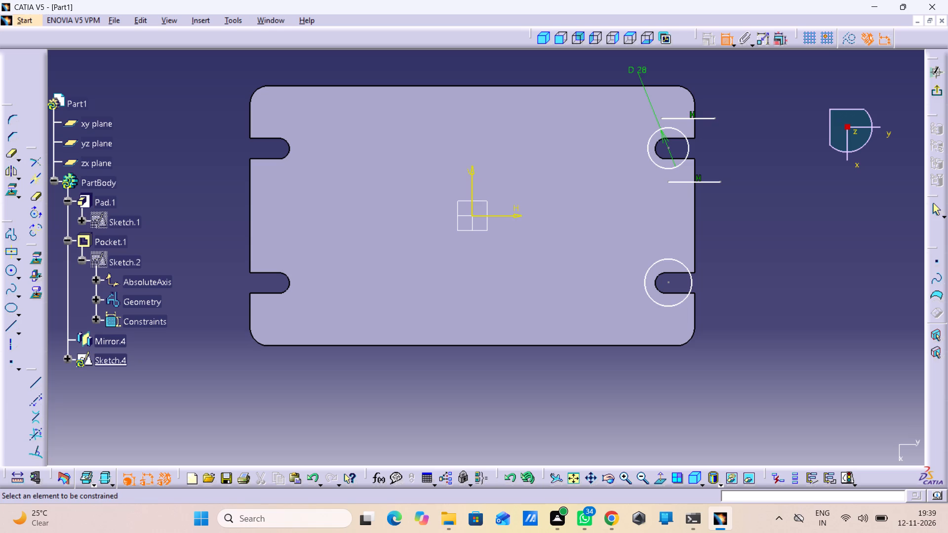
Make the inner endpoint of the horizontal line above the upper circle coincident with that circle.
left_click_drag(663, 120, 668, 128)
left_click(669, 129)
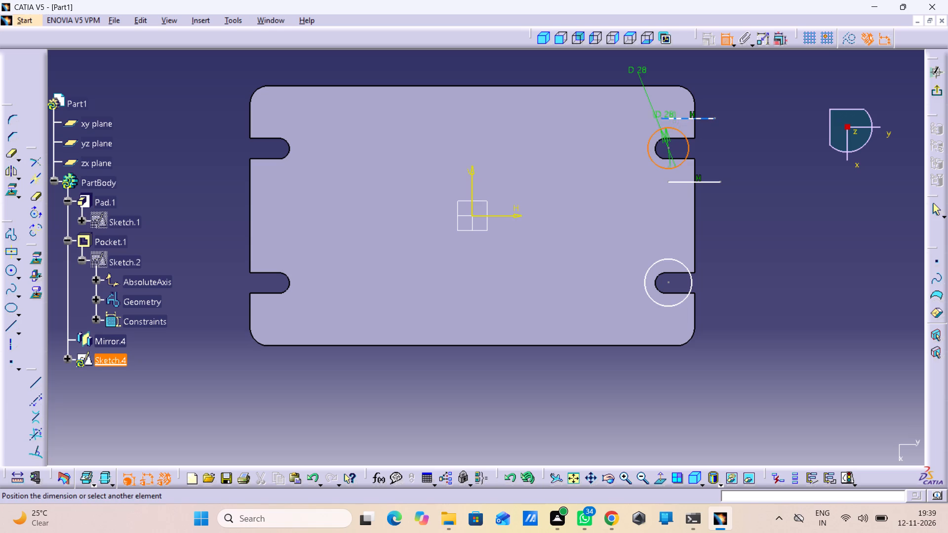
left_click_drag(661, 117, 667, 118)
right_click(738, 113)
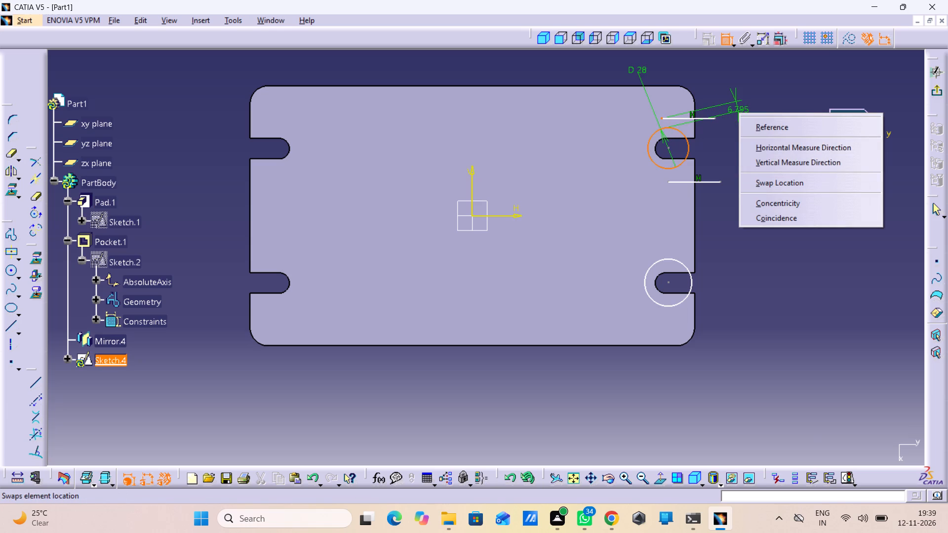
left_click(790, 216)
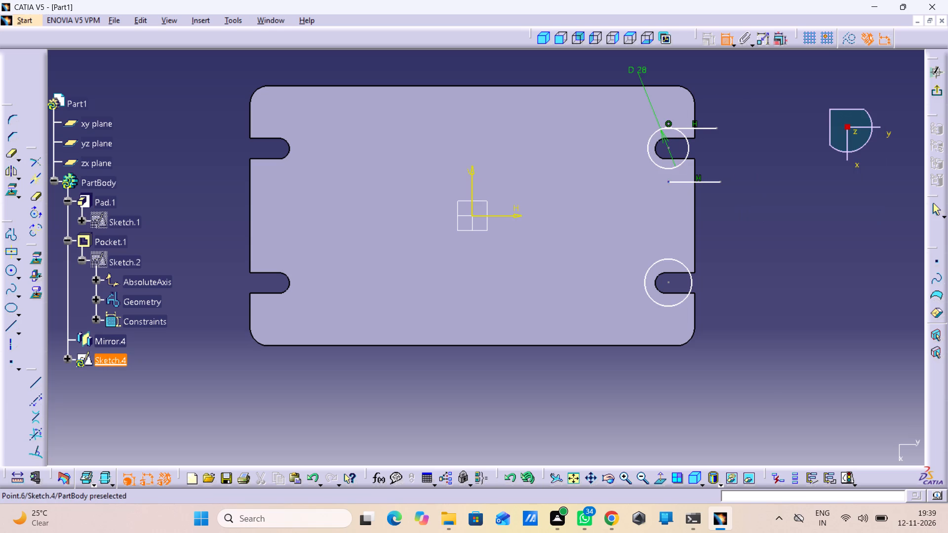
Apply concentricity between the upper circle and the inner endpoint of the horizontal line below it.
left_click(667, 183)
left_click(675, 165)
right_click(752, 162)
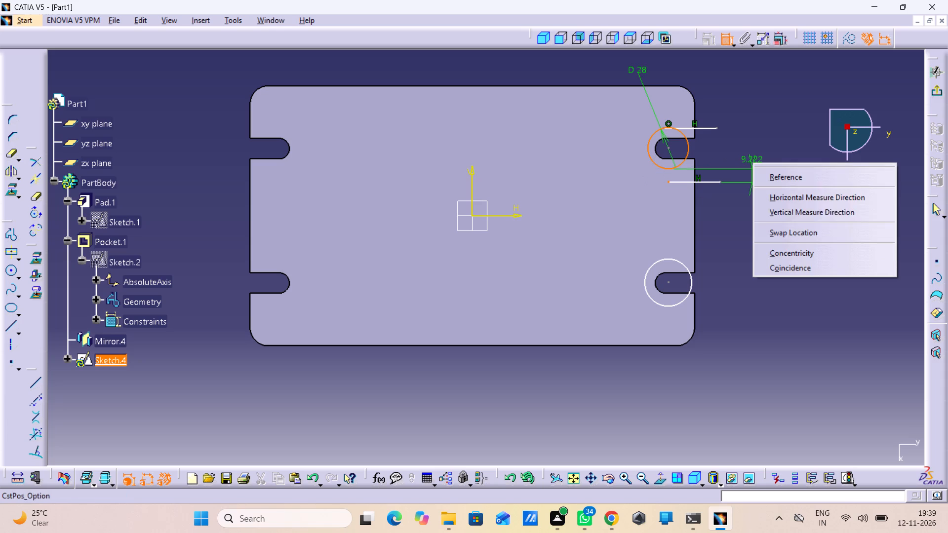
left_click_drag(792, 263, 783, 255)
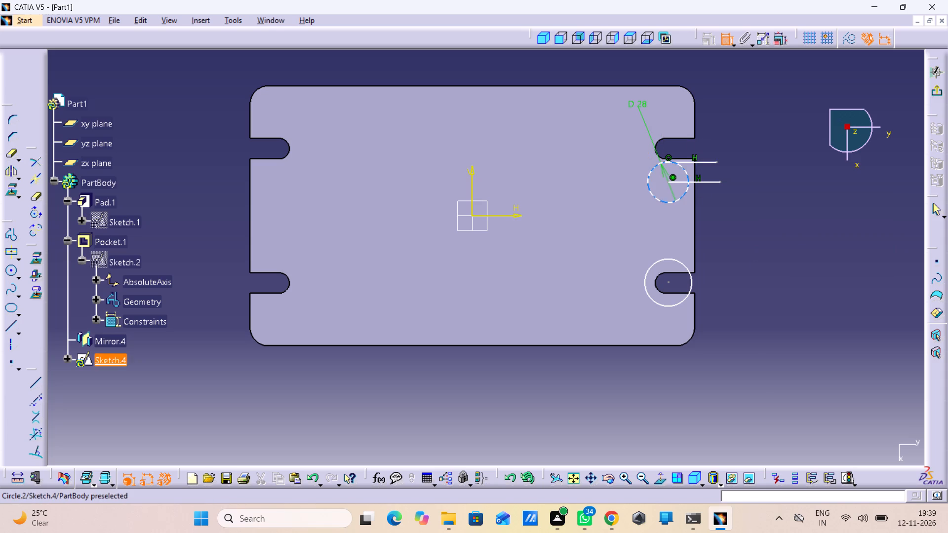
Make the 28 mm circle concentric with the rounded end of the upper slot on the positive H side.
left_click(678, 199)
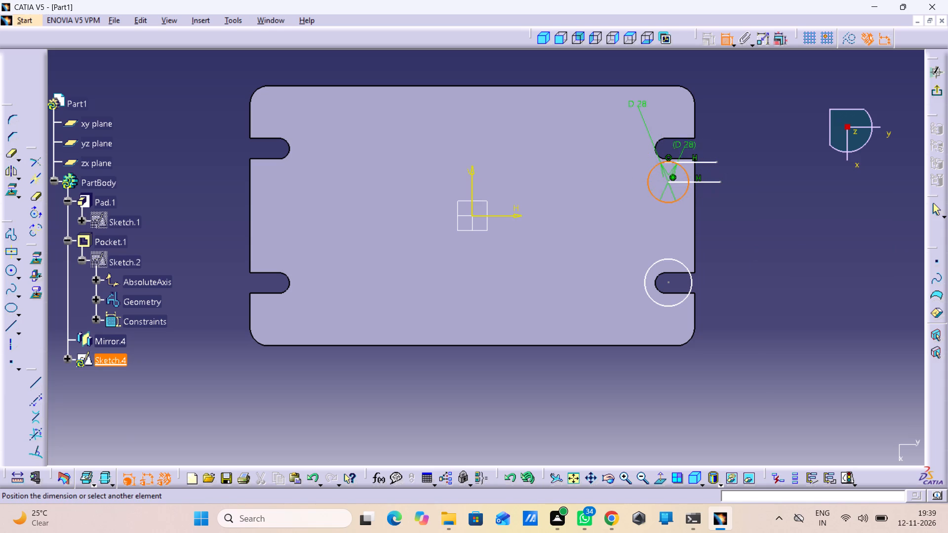
left_click(662, 141)
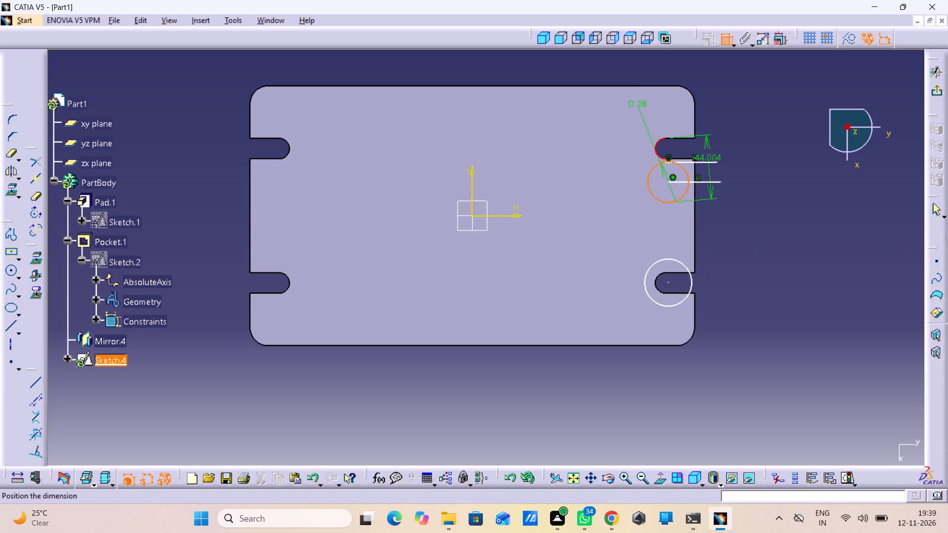
right_click(737, 188)
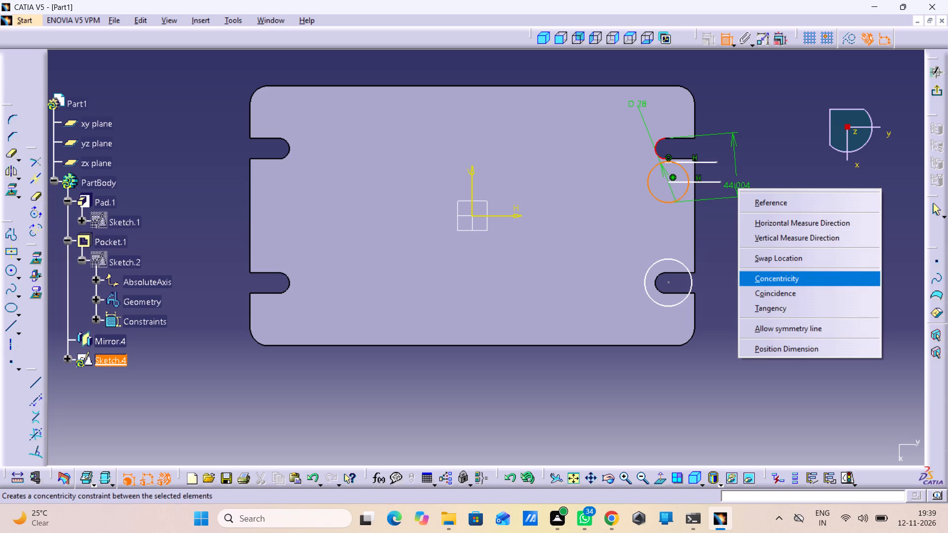
left_click(775, 276)
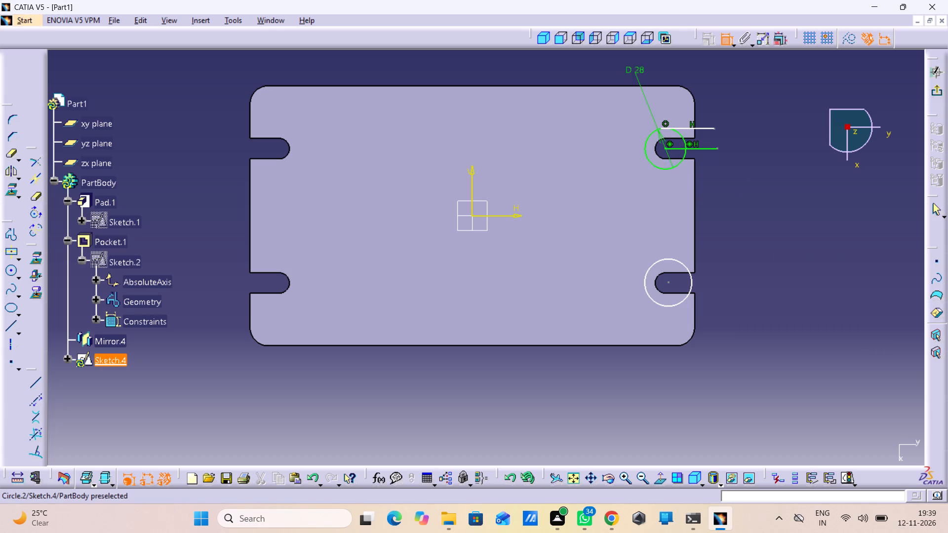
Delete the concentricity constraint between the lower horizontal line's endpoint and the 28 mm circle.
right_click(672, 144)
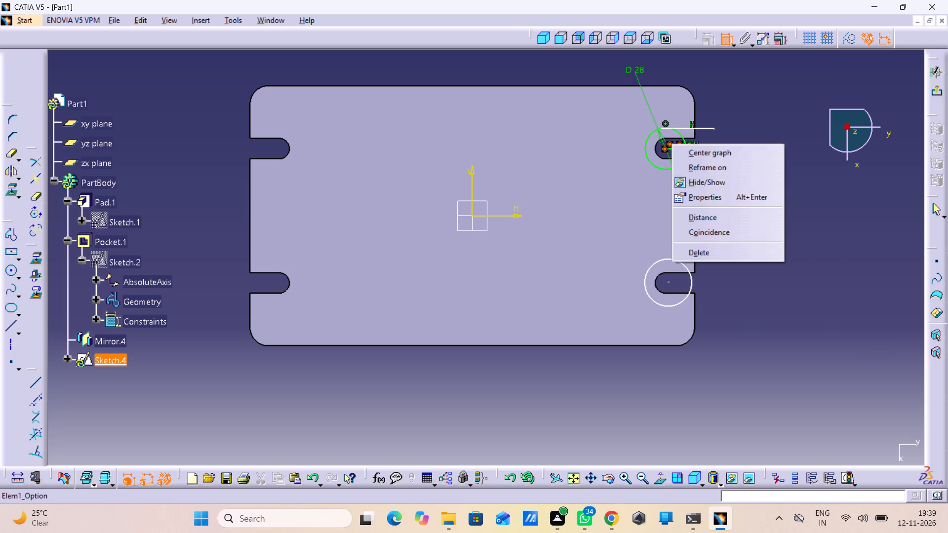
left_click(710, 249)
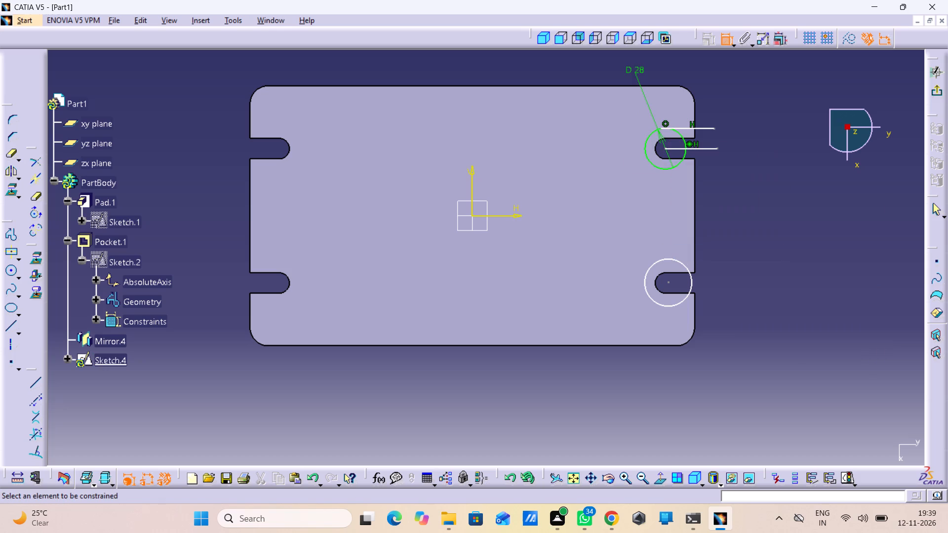
Apply a fix constraint to the horizontal line running through the upper slot.
left_click_drag(684, 148, 687, 173)
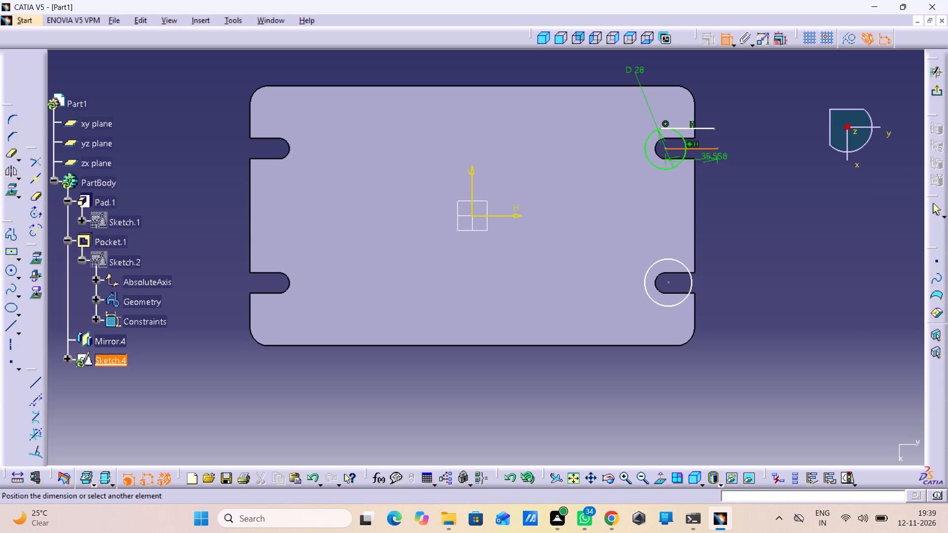
left_click(747, 154)
right_click(747, 154)
left_click_drag(773, 352, 759, 332)
left_click(724, 34)
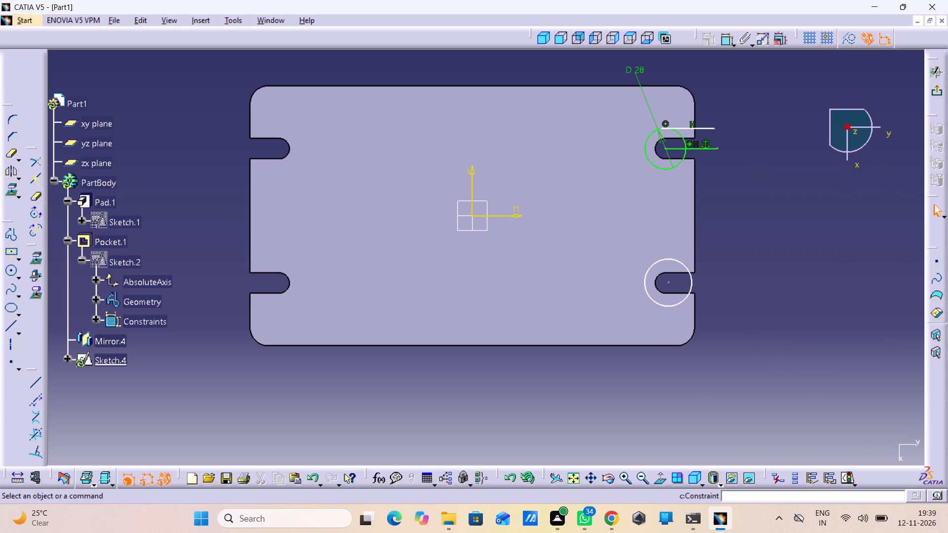
Delete the fix constraint from the horizontal line running through the upper slot on the positive H side.
left_click_drag(761, 88, 766, 105)
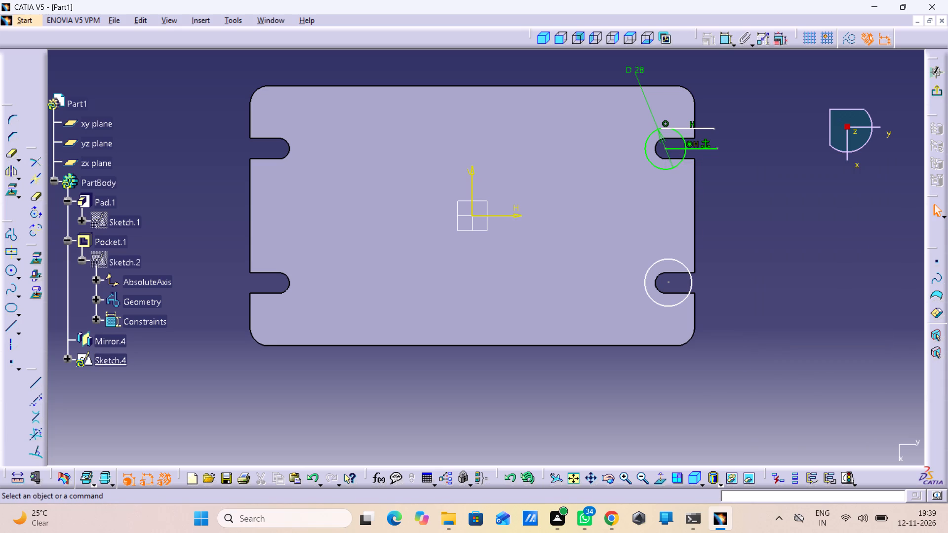
right_click(705, 143)
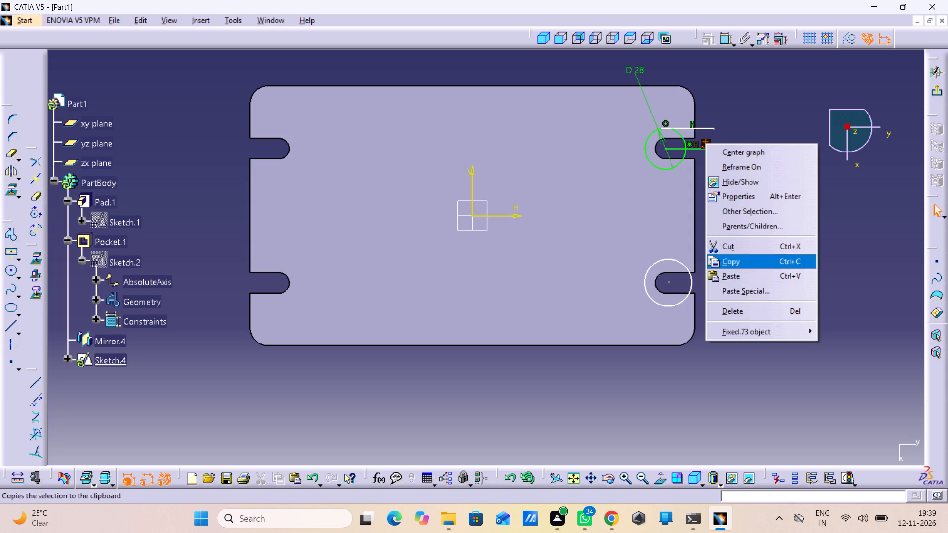
left_click(731, 307)
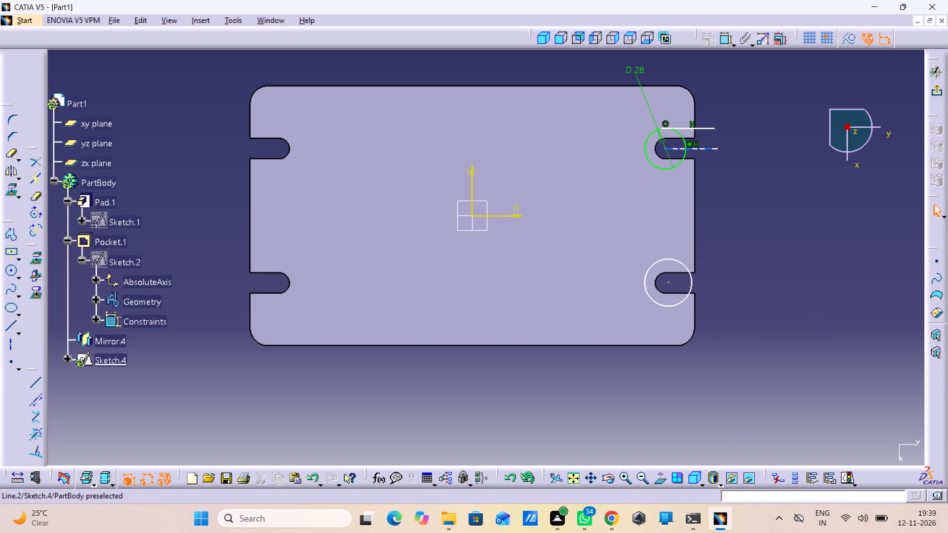
Move the released horizontal line below the upper slot and make its inner endpoint coincident with the 28 mm circle.
left_click_drag(693, 151, 700, 190)
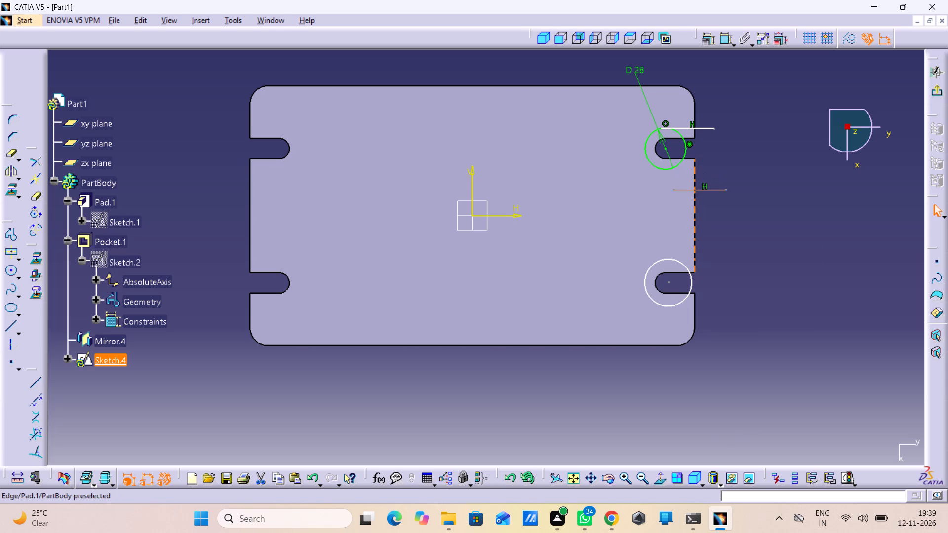
left_click(720, 169)
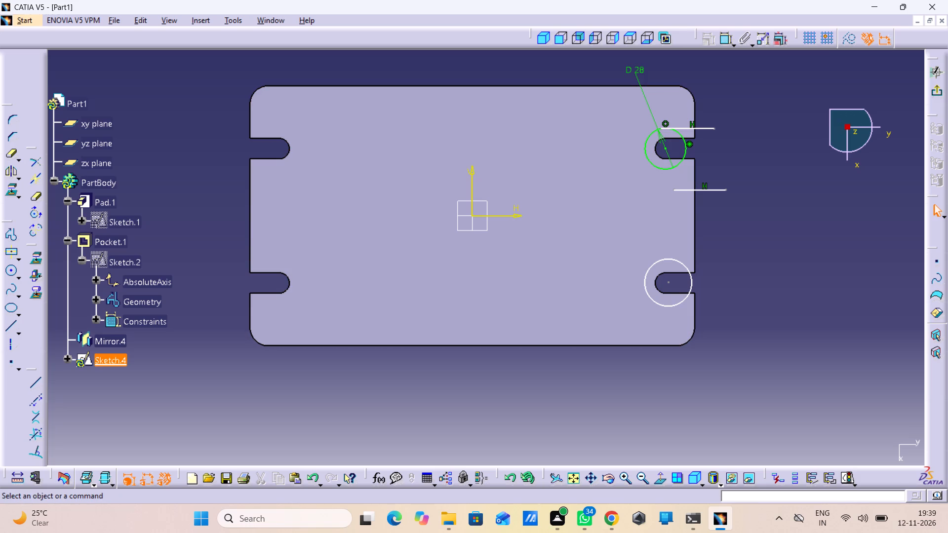
left_click(727, 41)
triple_click(727, 41)
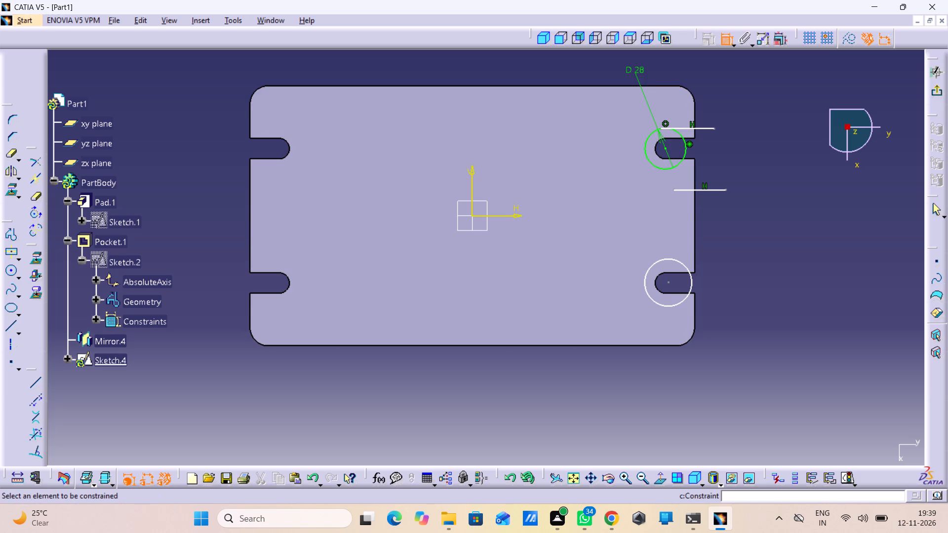
left_click(673, 188)
left_click_drag(671, 166, 676, 169)
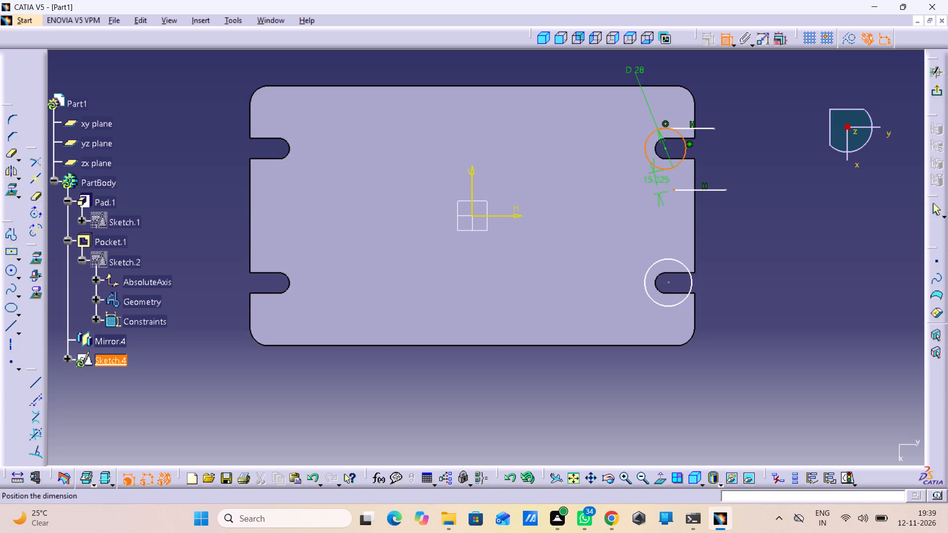
right_click(734, 166)
left_click(777, 267)
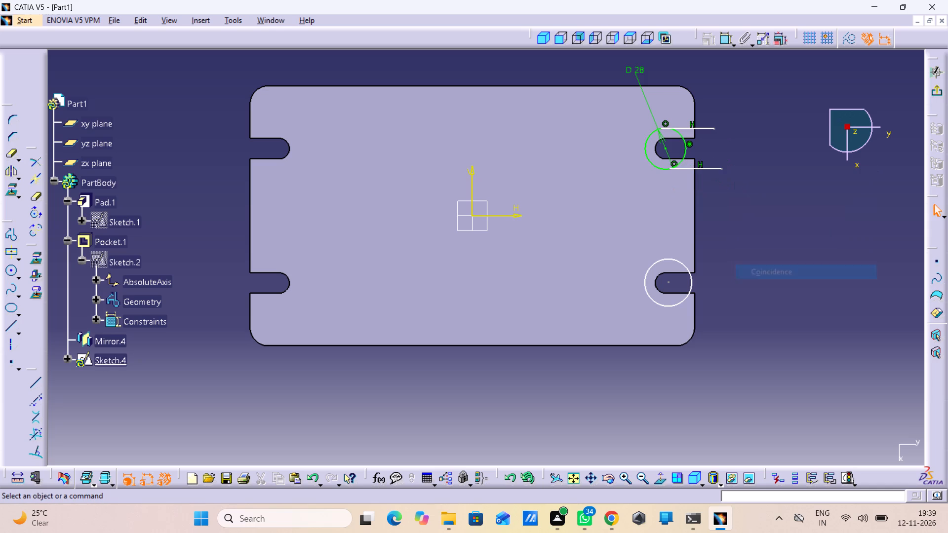
Apply tangency between the 28 mm circle and each of the horizontal lines above and below the slot.
double_click(725, 38)
left_click(687, 149)
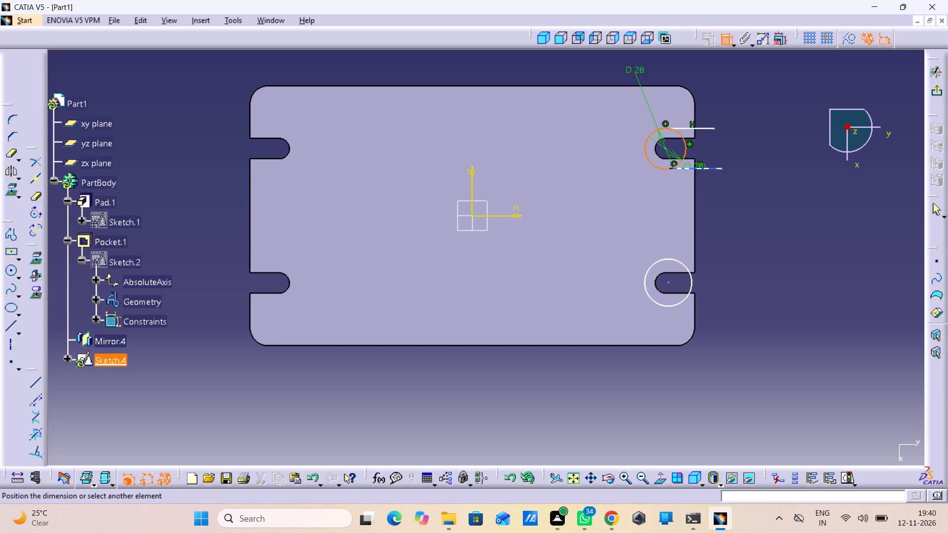
left_click_drag(711, 167, 715, 164)
right_click(756, 120)
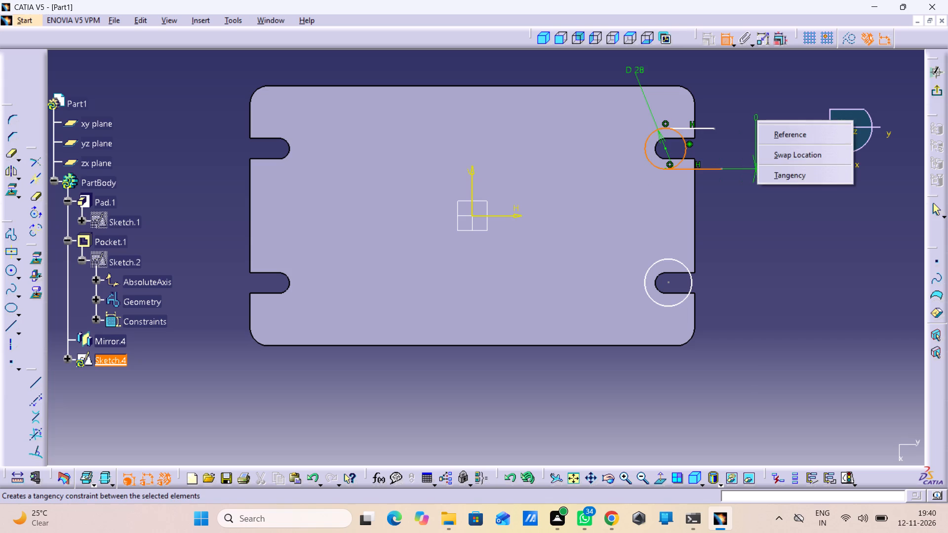
left_click(783, 178)
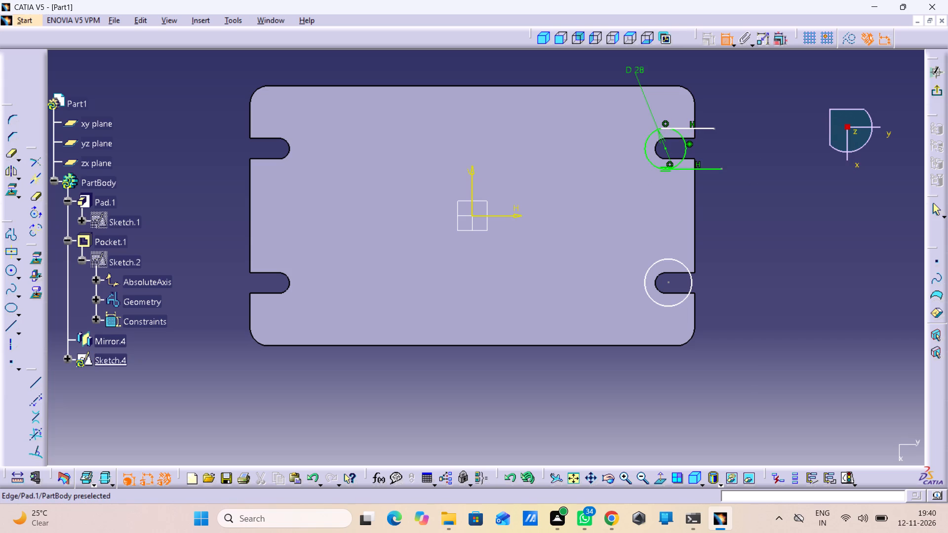
left_click(708, 129)
left_click(688, 149)
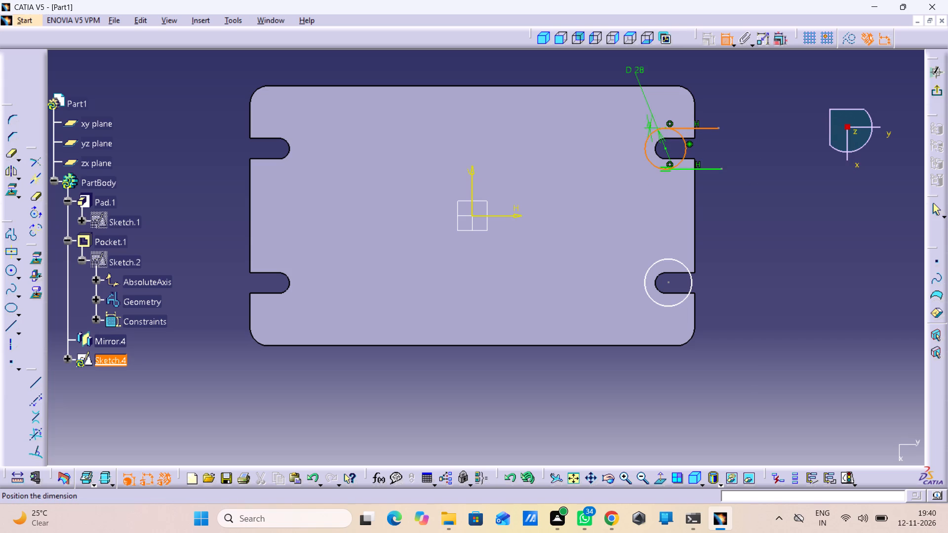
right_click(737, 148)
left_click(767, 201)
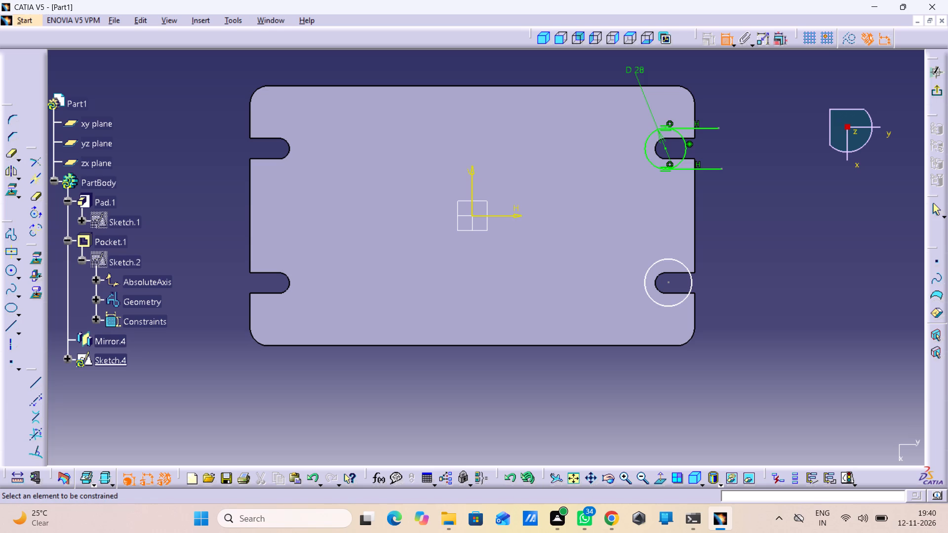
Draw two vertical lines, about 9.5 mm and 11 mm long, from the horizontal lines' outer ends toward the slot.
left_click(12, 332)
left_click(11, 328)
left_click(11, 328)
double_click(11, 331)
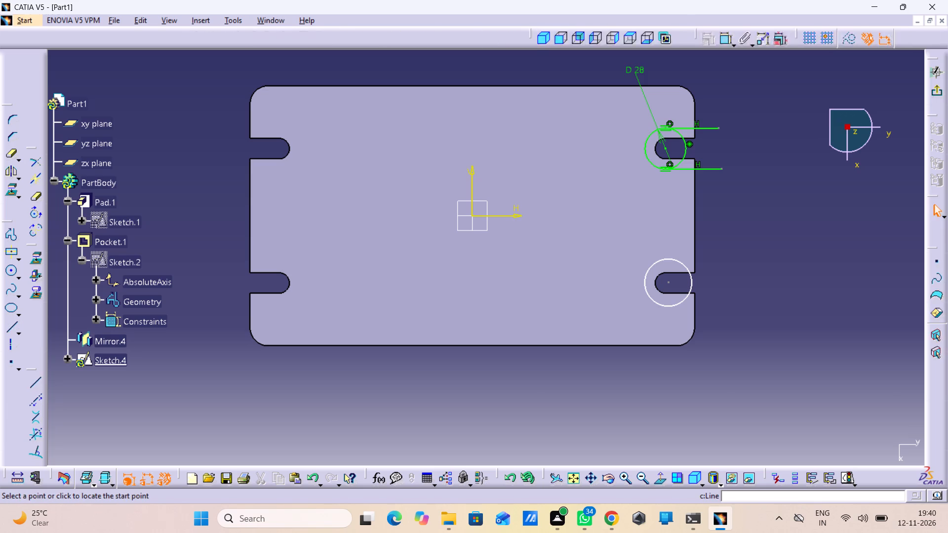
triple_click(11, 334)
double_click(11, 334)
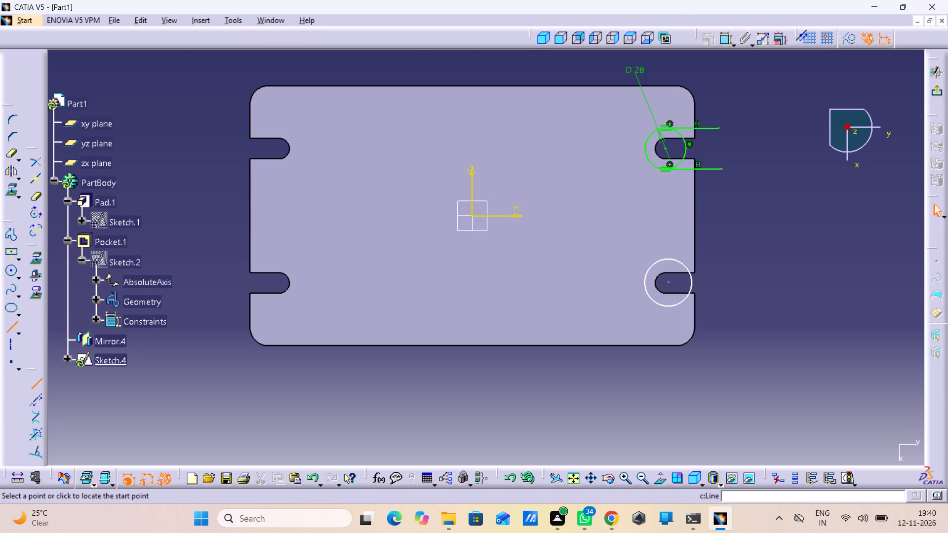
left_click(716, 127)
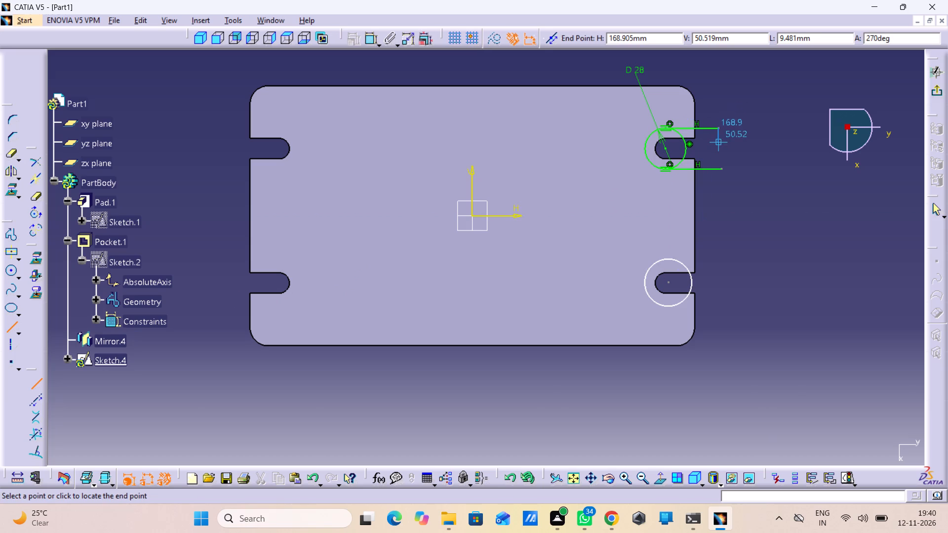
left_click(720, 142)
left_click(721, 168)
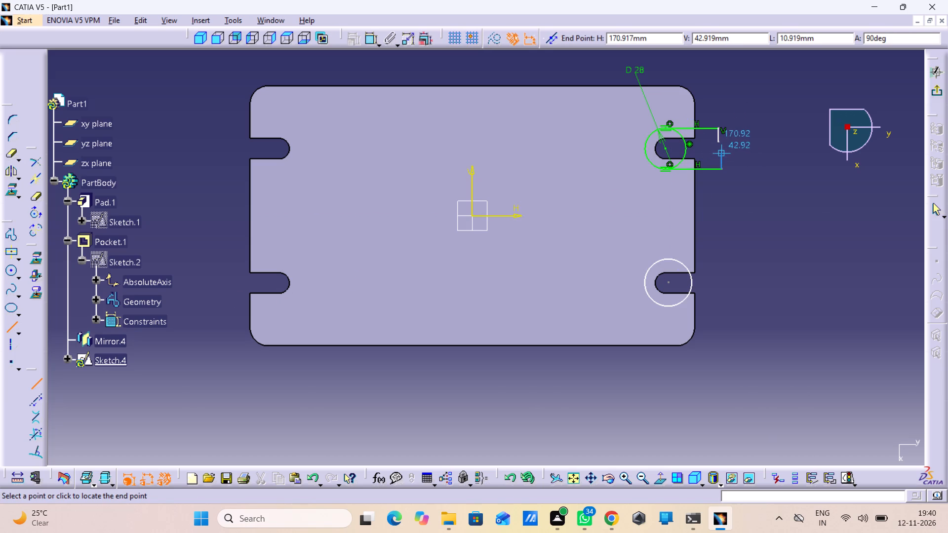
left_click(722, 152)
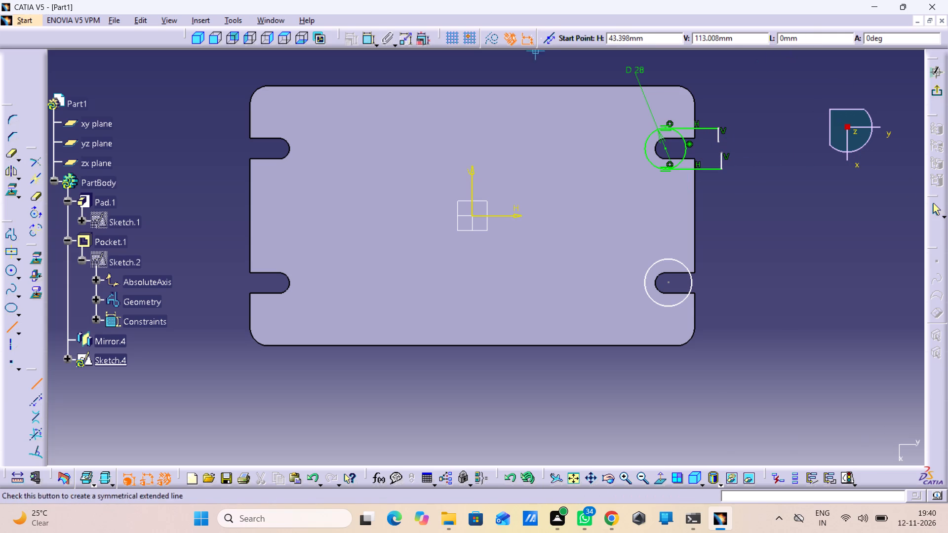
Make the upper vertical line's free endpoint coincident with the upper corner of the slot opening.
left_click(368, 37)
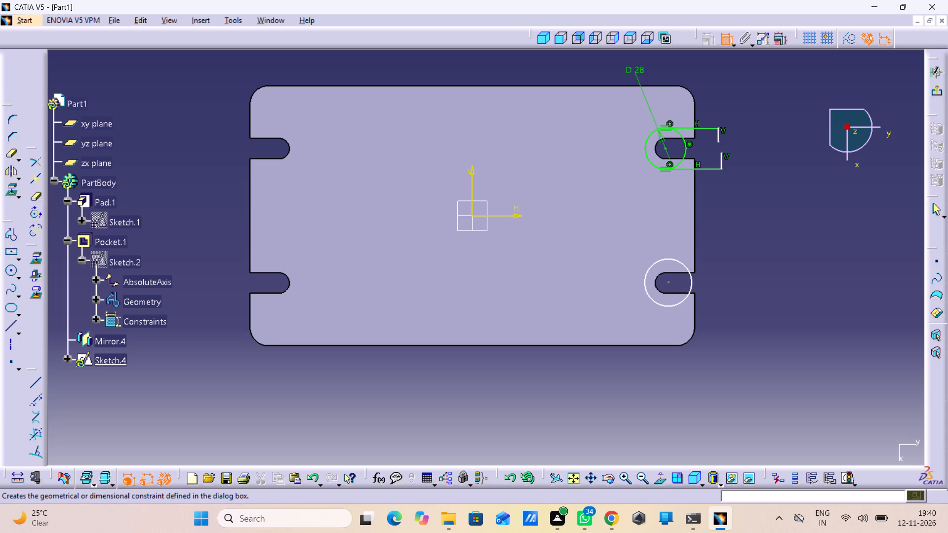
double_click(721, 39)
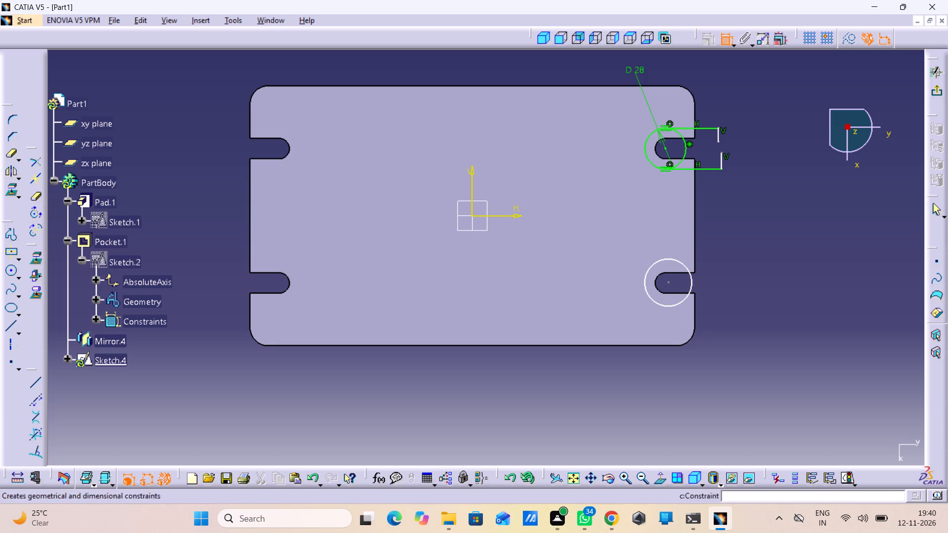
left_click(719, 141)
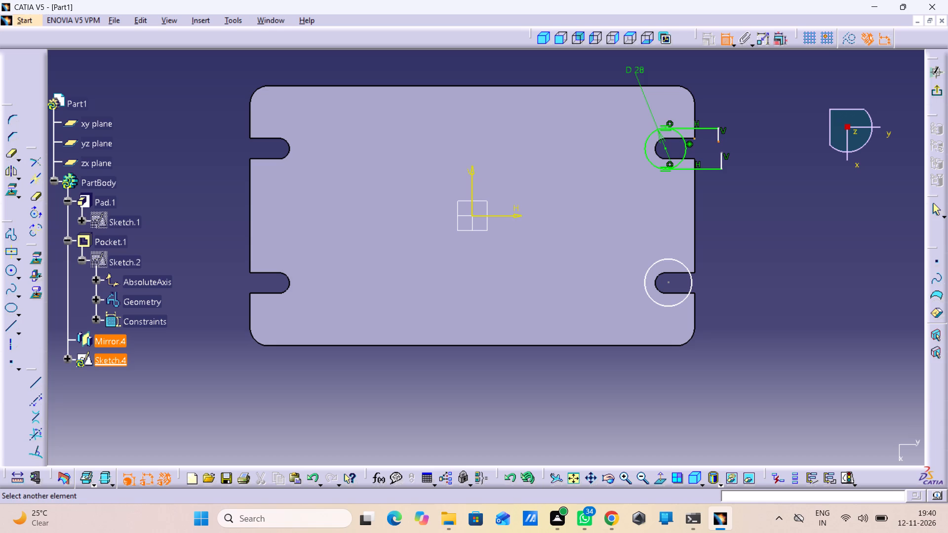
left_click(695, 137)
right_click(763, 138)
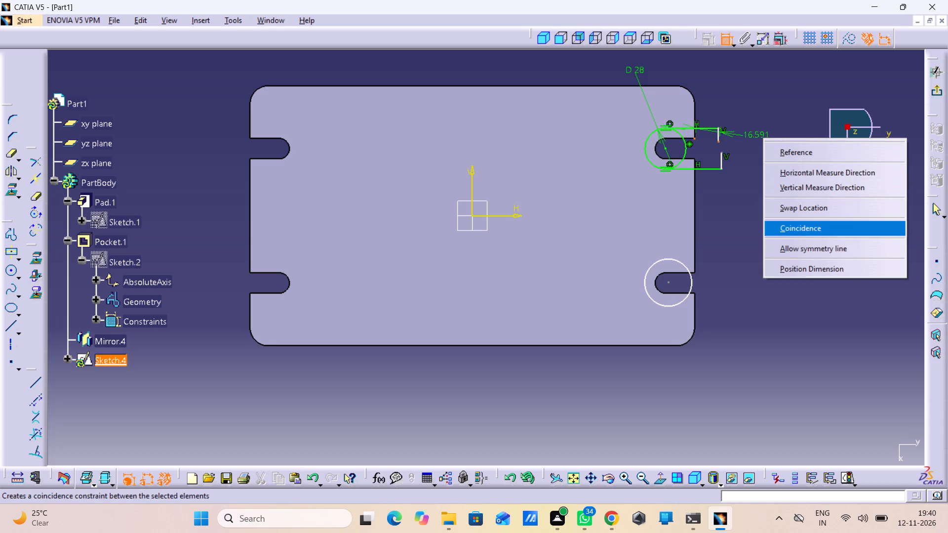
left_click(790, 225)
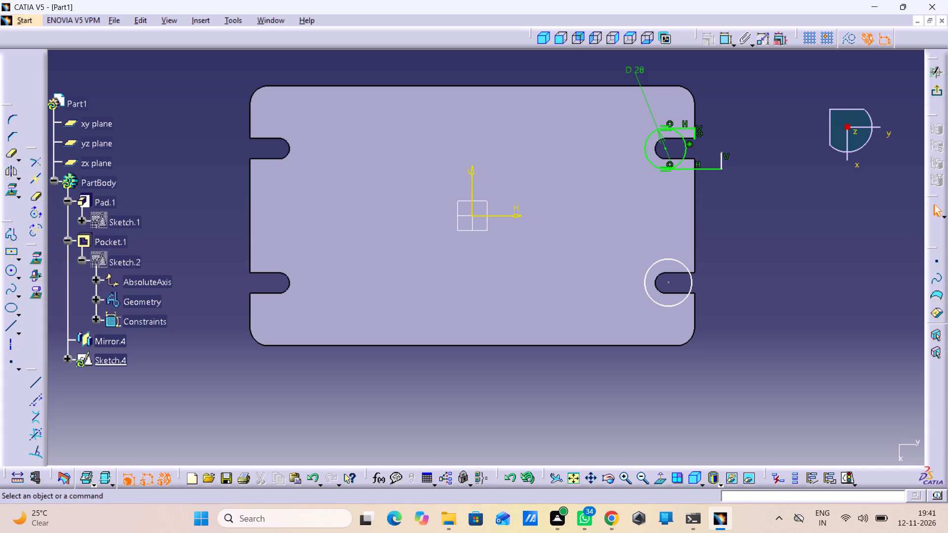
Make the lower vertical line's free endpoint coincident with the lower corner of the slot opening.
left_click(724, 152)
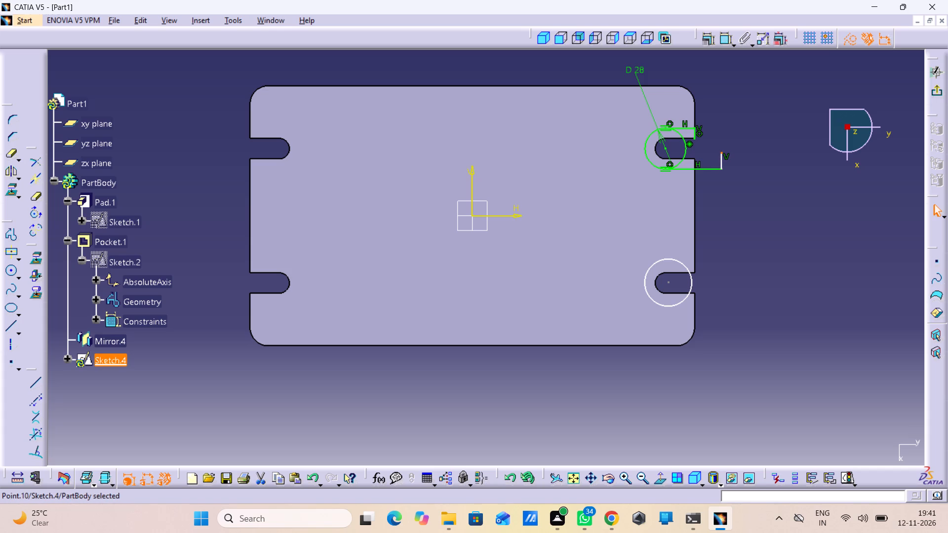
left_click(694, 159)
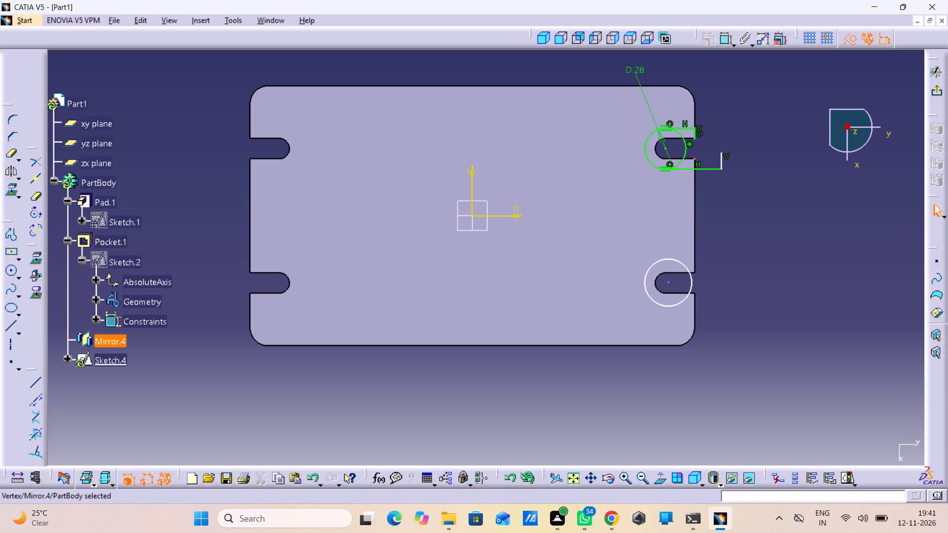
left_click(724, 39)
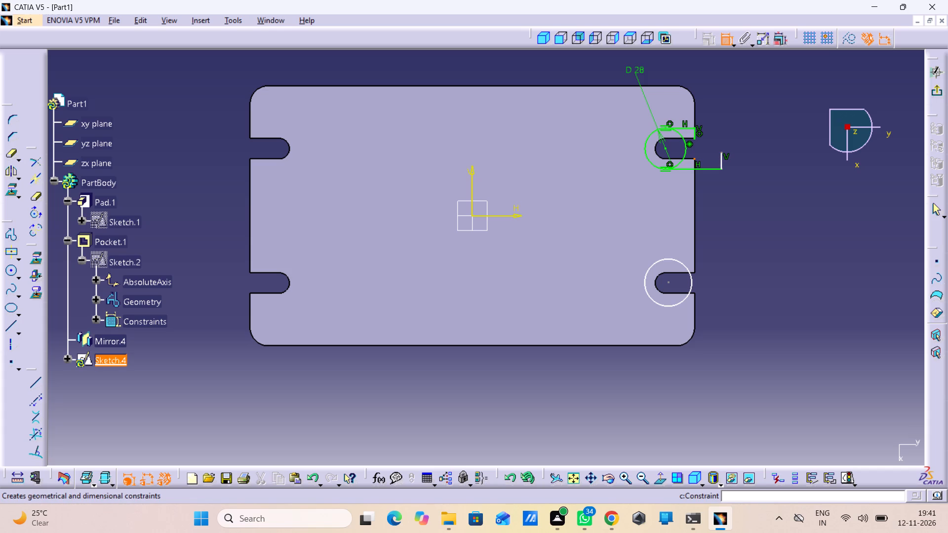
left_click(721, 153)
right_click(750, 139)
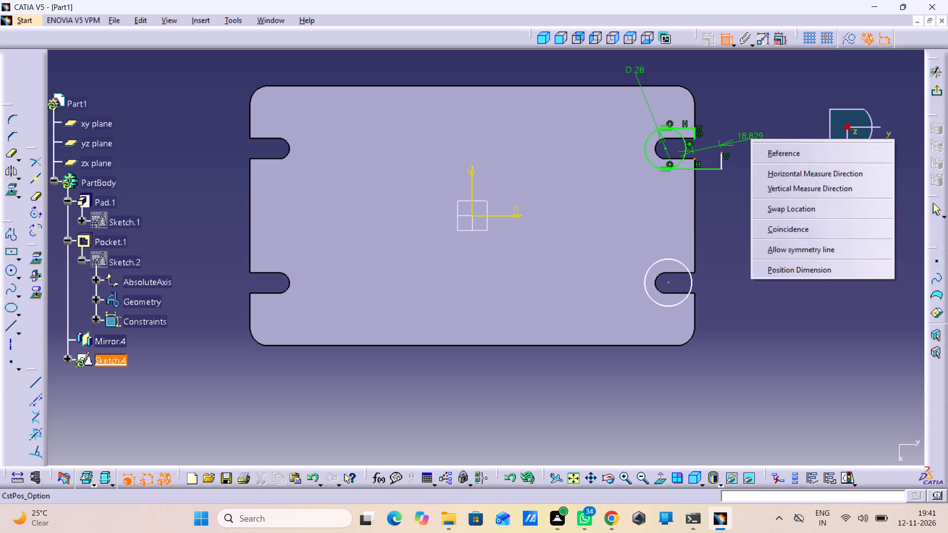
left_click(764, 230)
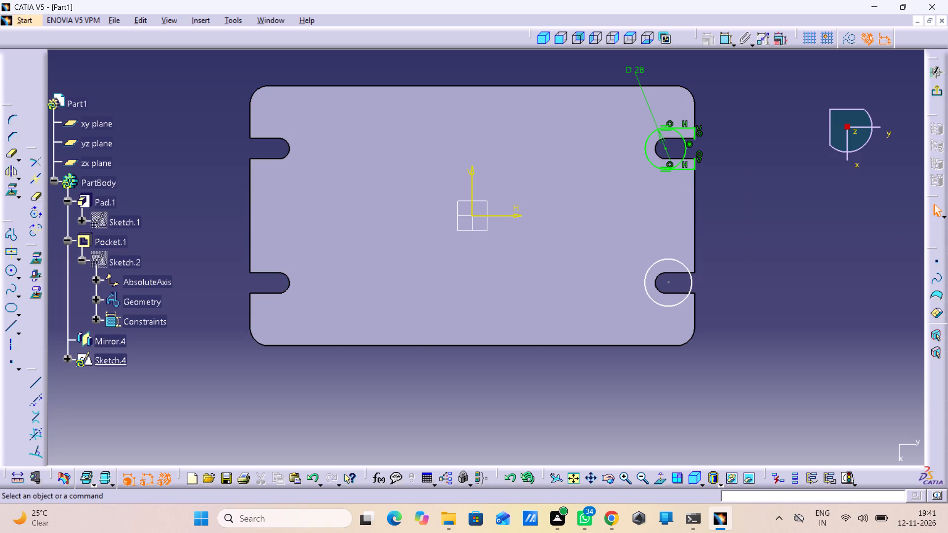
Quick Trim the arc of the 28 mm circle that crosses the slot between the two horizontal lines.
left_click(15, 156)
left_click(11, 150)
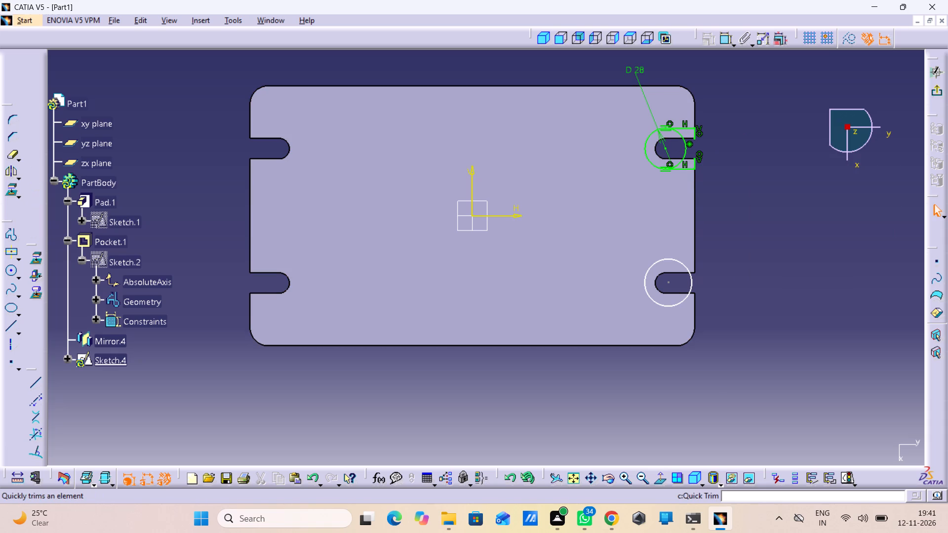
left_click(11, 150)
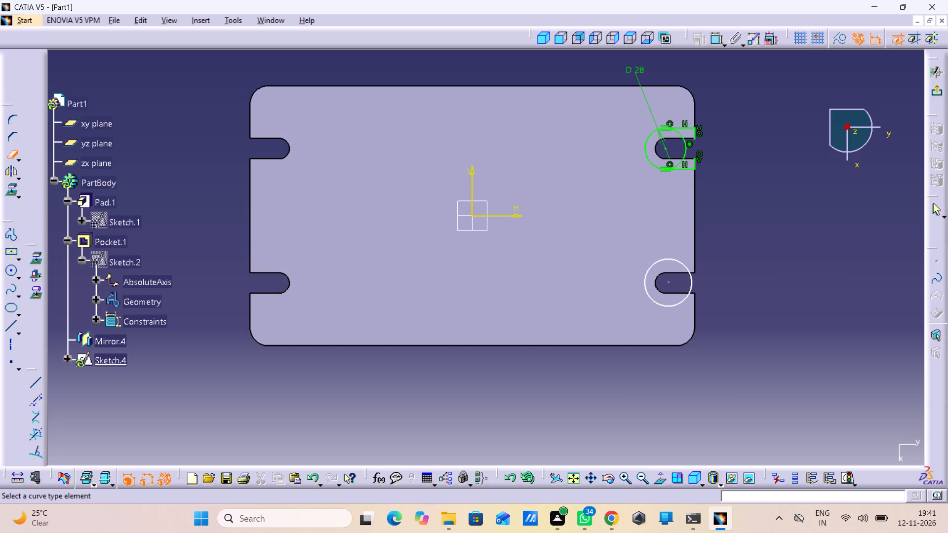
left_click(686, 147)
left_click(743, 152)
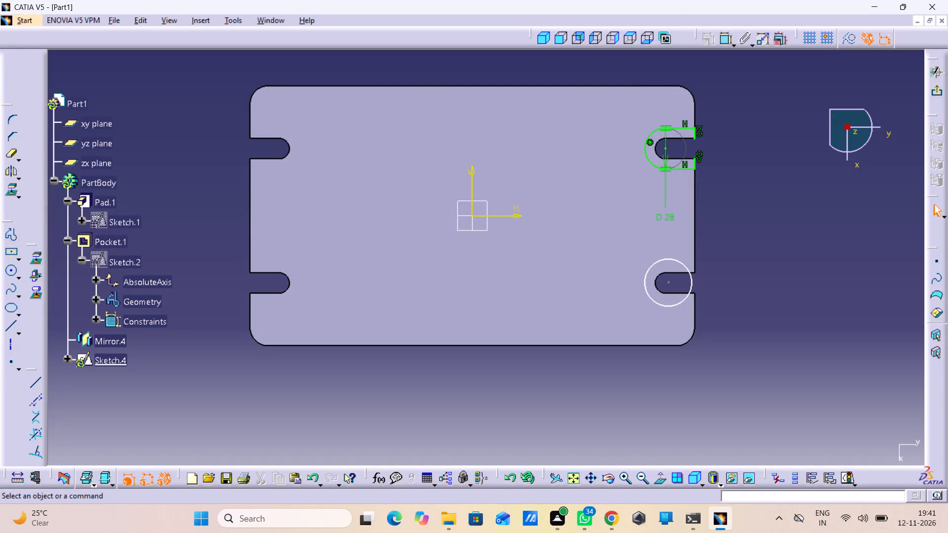
Project the upper slot's two straight edges and its rounded end onto the sketch plane.
left_click(685, 158)
left_click(758, 159)
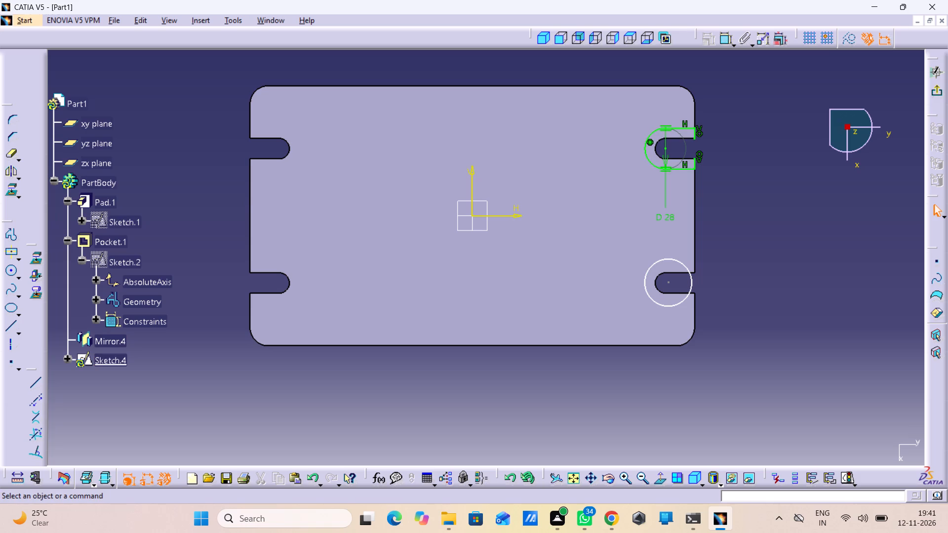
left_click(687, 158)
left_click(743, 160)
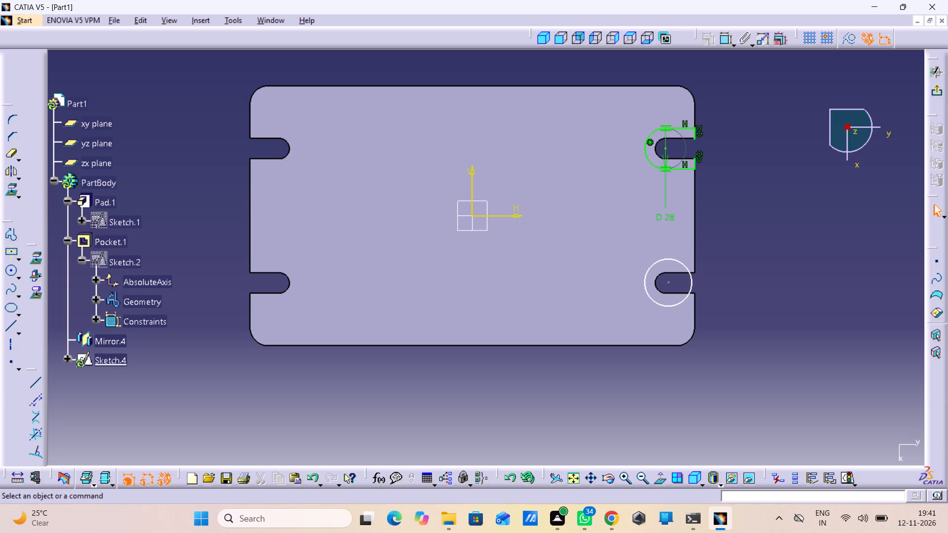
middle_click_drag(739, 163, 709, 78, "ctrl")
right_click(739, 163, "ctrl")
middle_click_drag(704, 133, 231, 303)
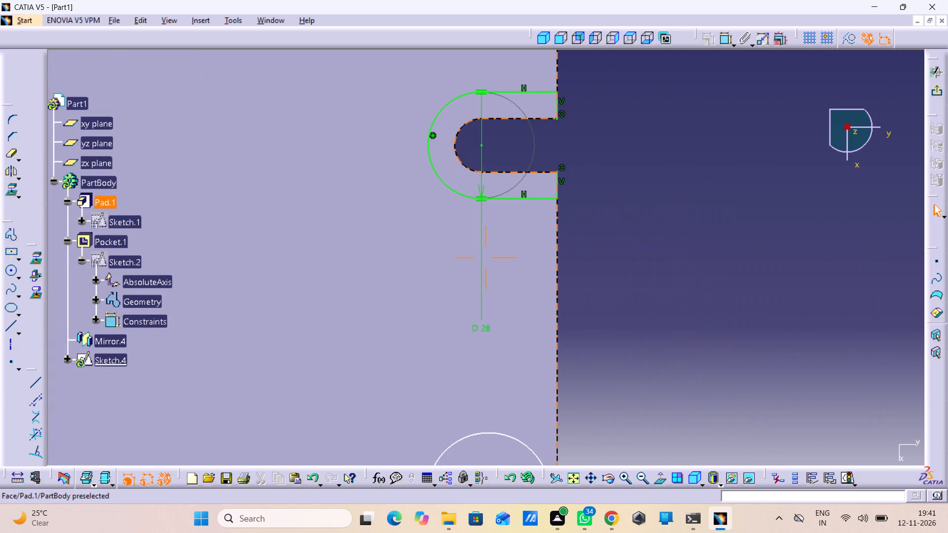
left_click(539, 172)
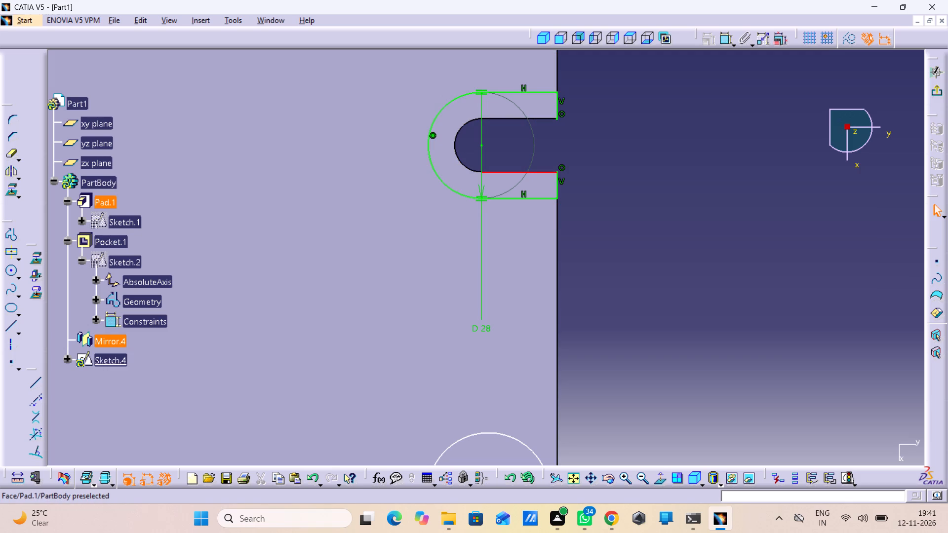
left_click(542, 120, "ctrl")
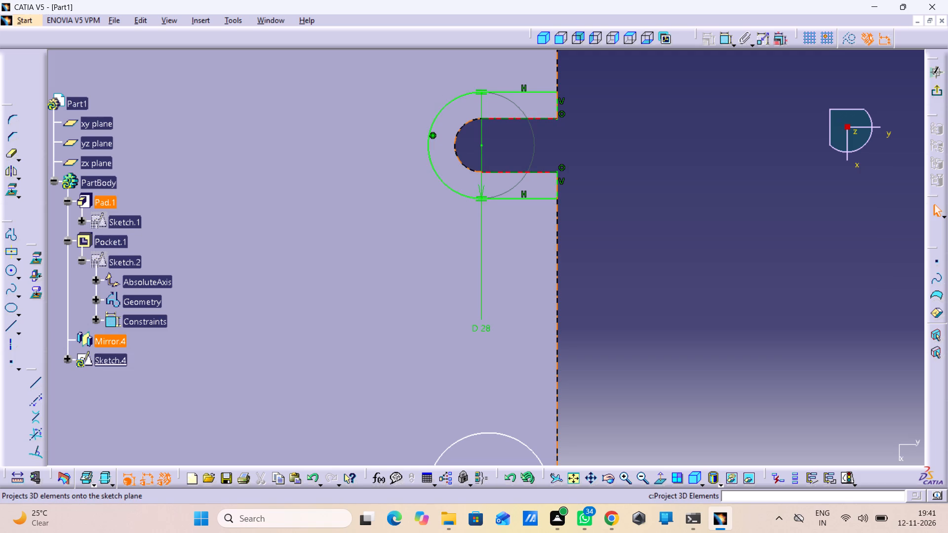
left_click(13, 190)
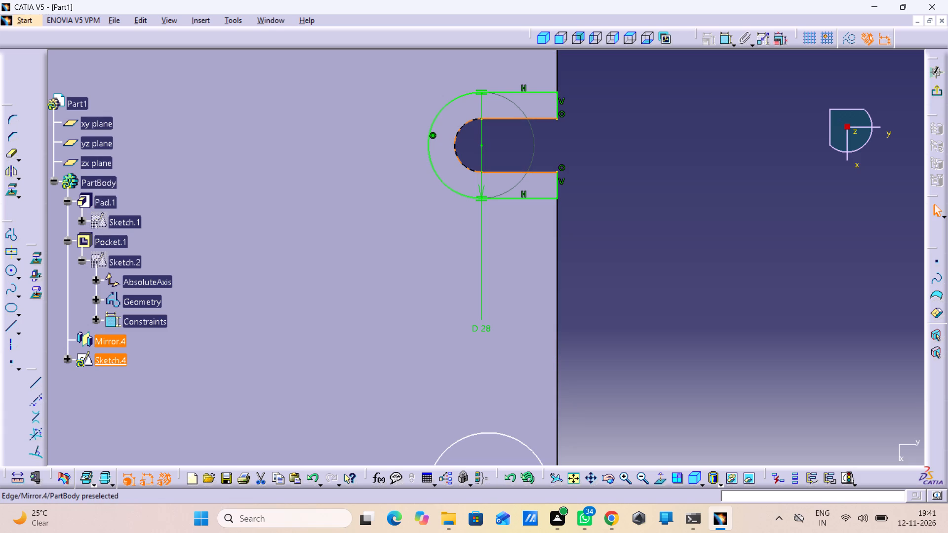
left_click(812, 151)
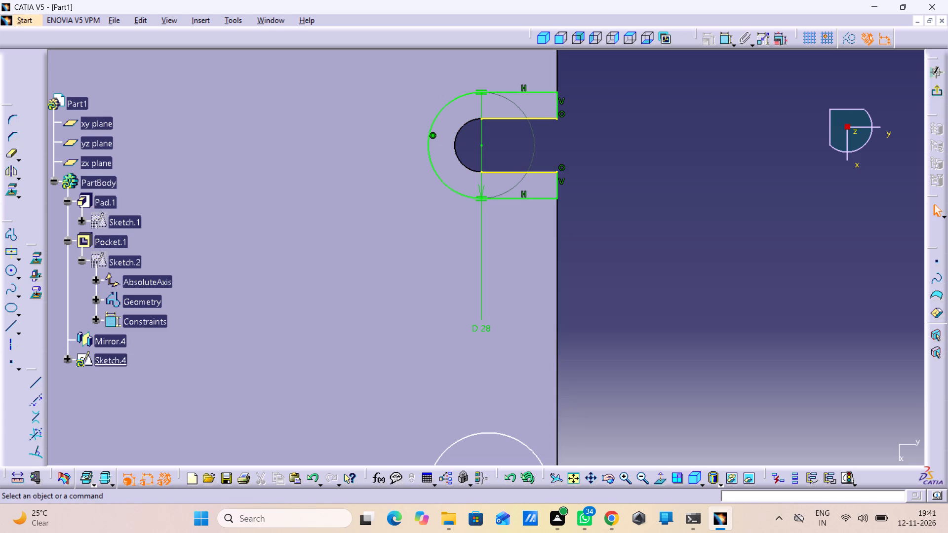
left_click(461, 131, "ctrl")
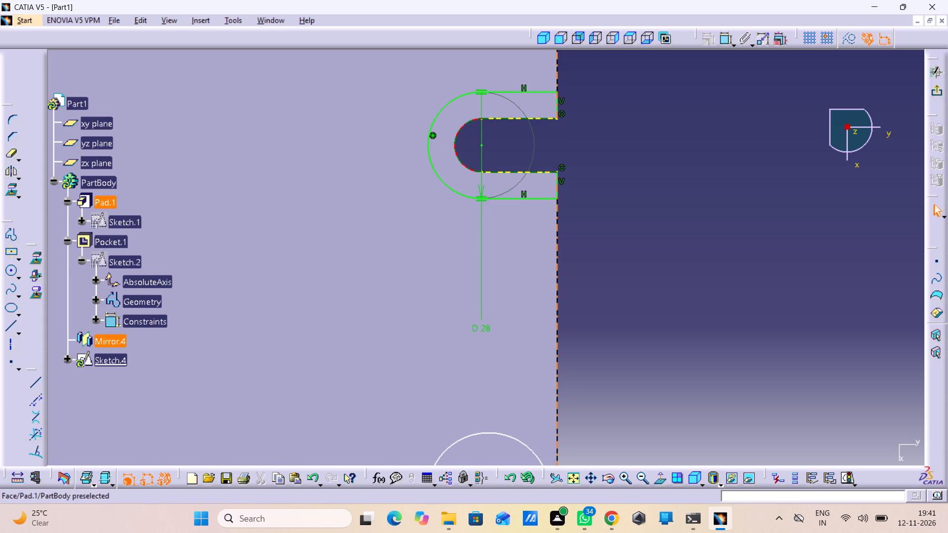
left_click(13, 192)
left_click(721, 212)
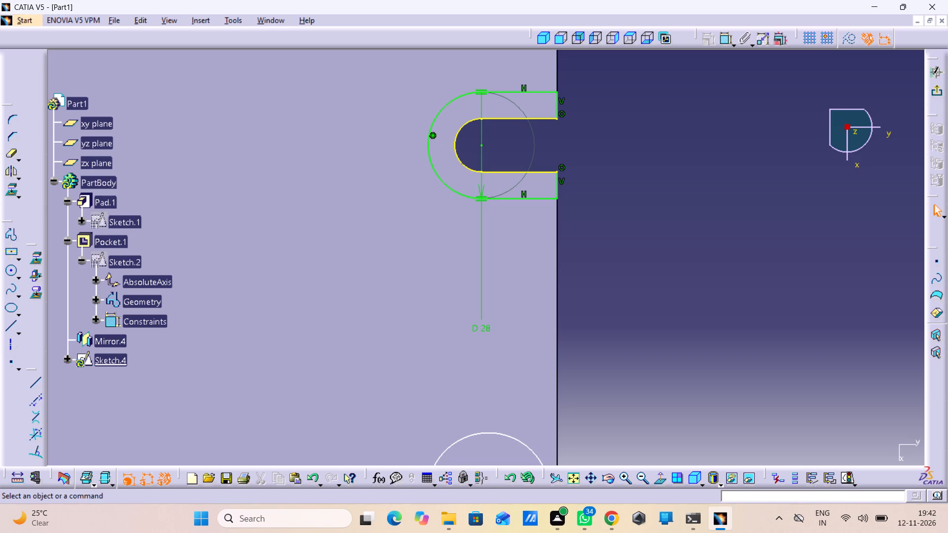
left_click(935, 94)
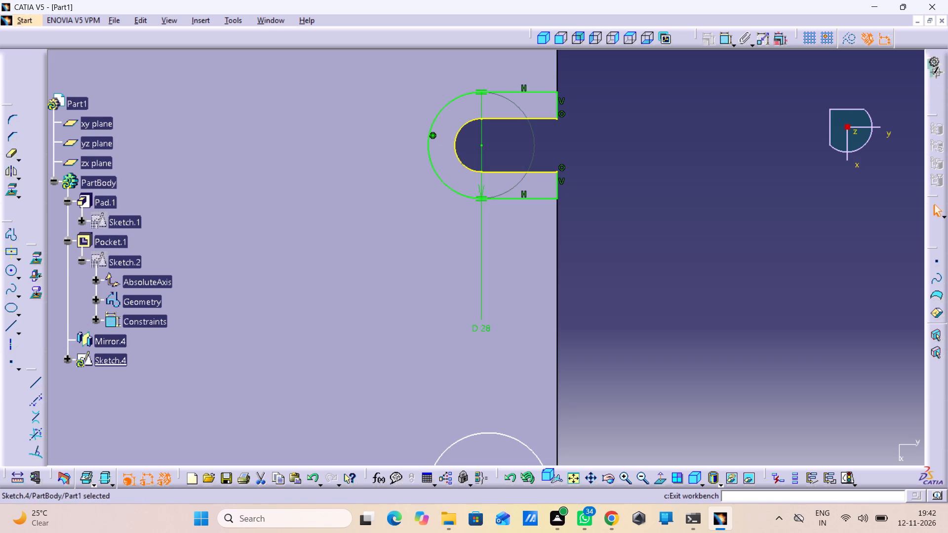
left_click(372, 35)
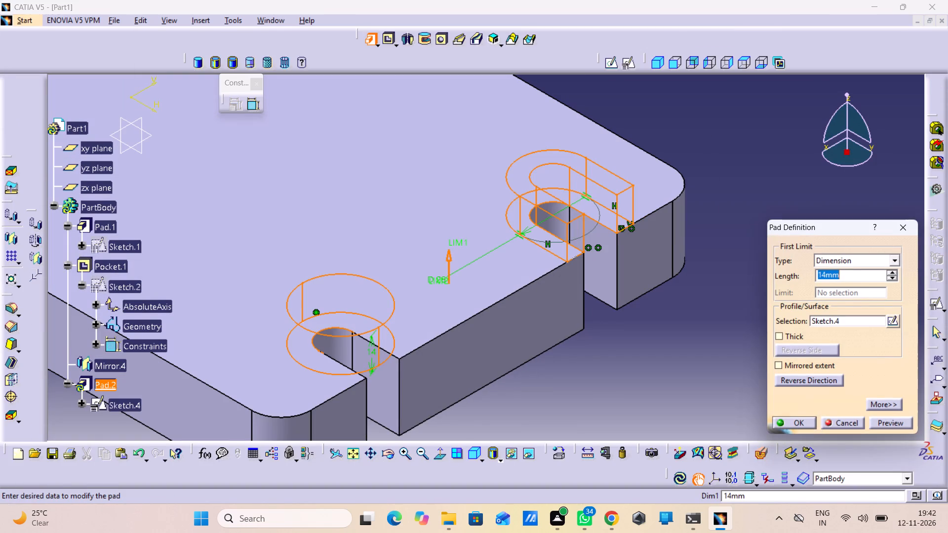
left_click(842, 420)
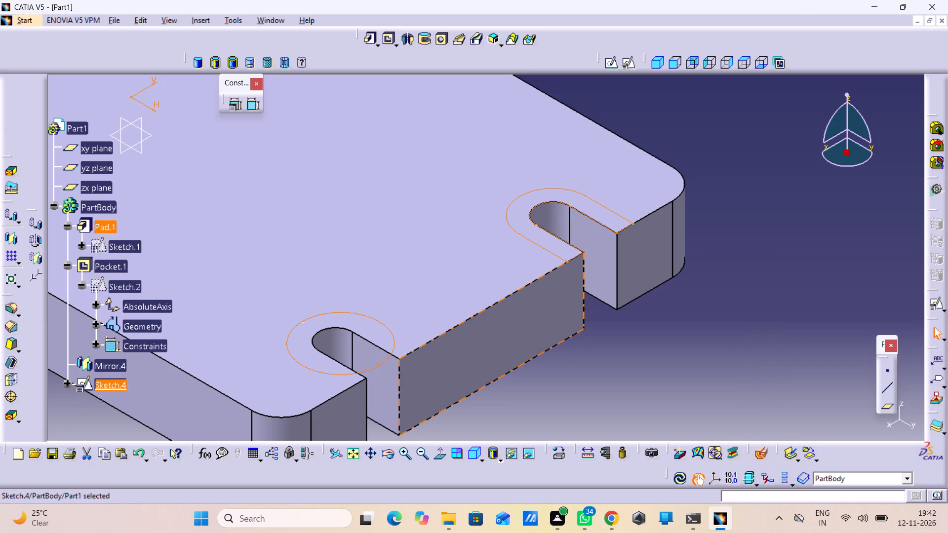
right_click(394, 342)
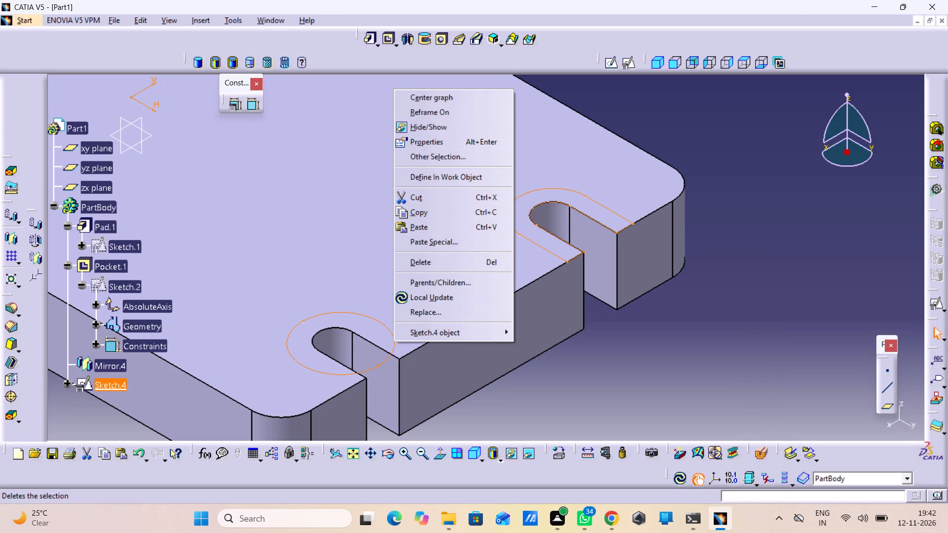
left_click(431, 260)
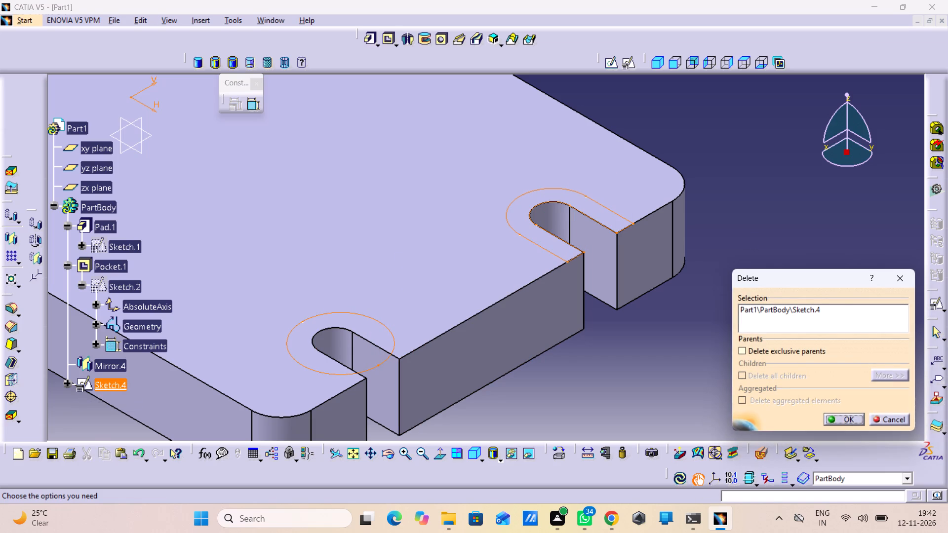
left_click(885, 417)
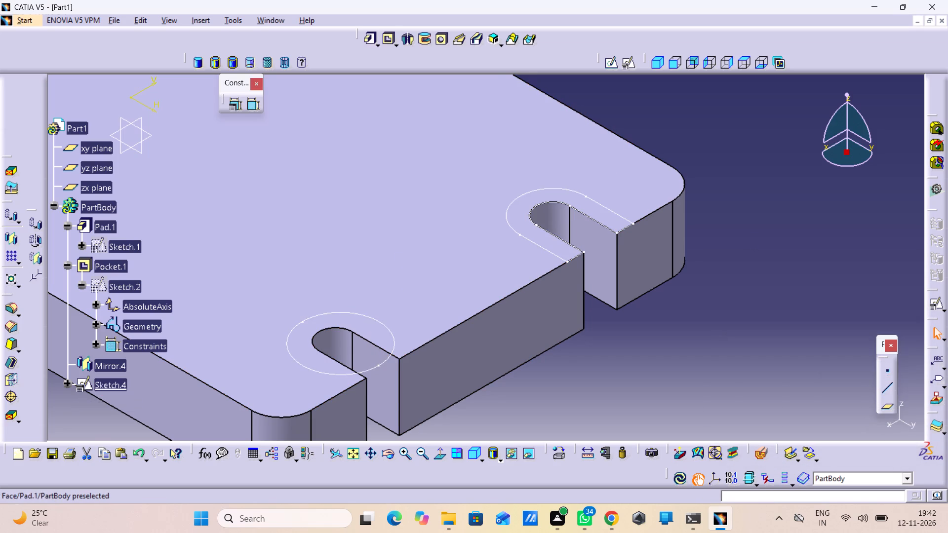
Reopen the U-shaped profile's sketch, delete the leftover circle around the lower slot, and exit the sketch.
double_click(110, 383)
middle_click_drag(431, 400, 428, 276)
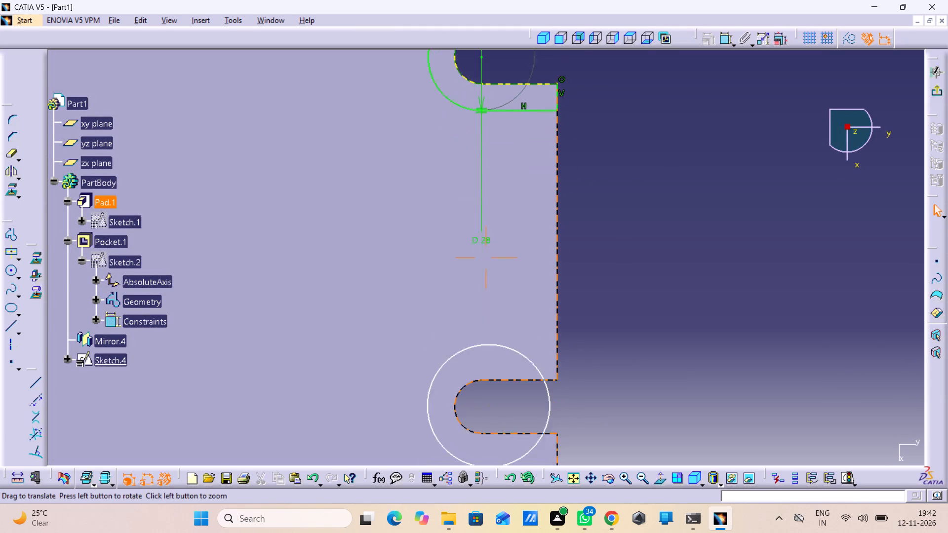
middle_click_drag(428, 276, 427, 271)
right_click(544, 364)
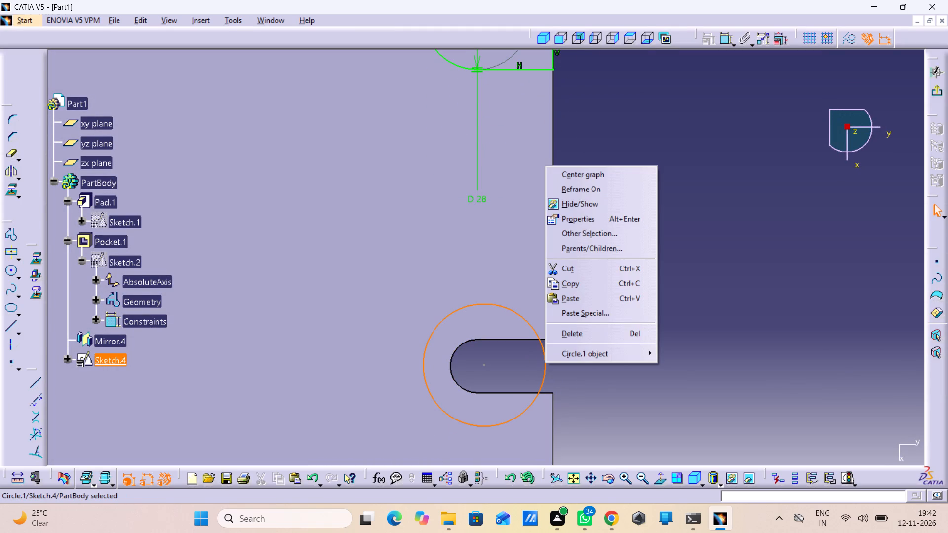
left_click(572, 340)
middle_click_drag(477, 255, 483, 305)
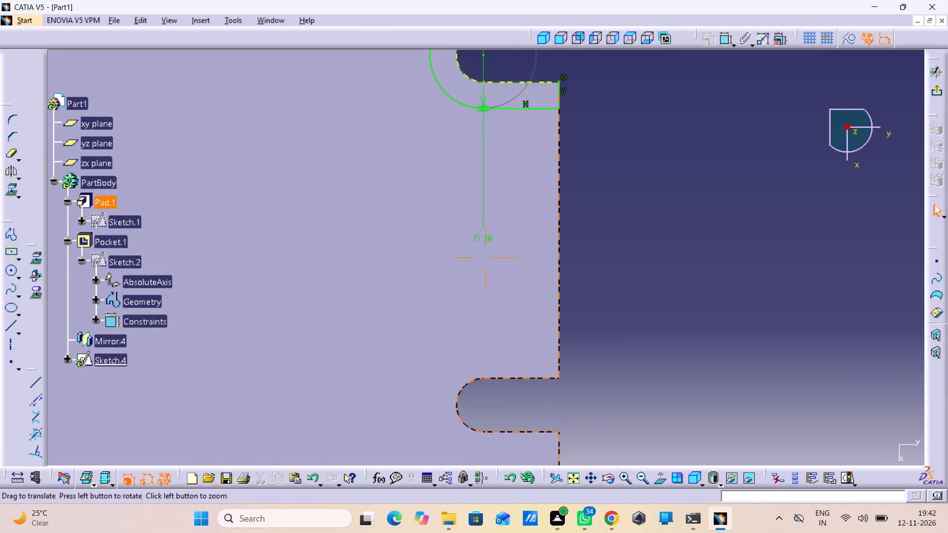
middle_click_drag(483, 305, 484, 332)
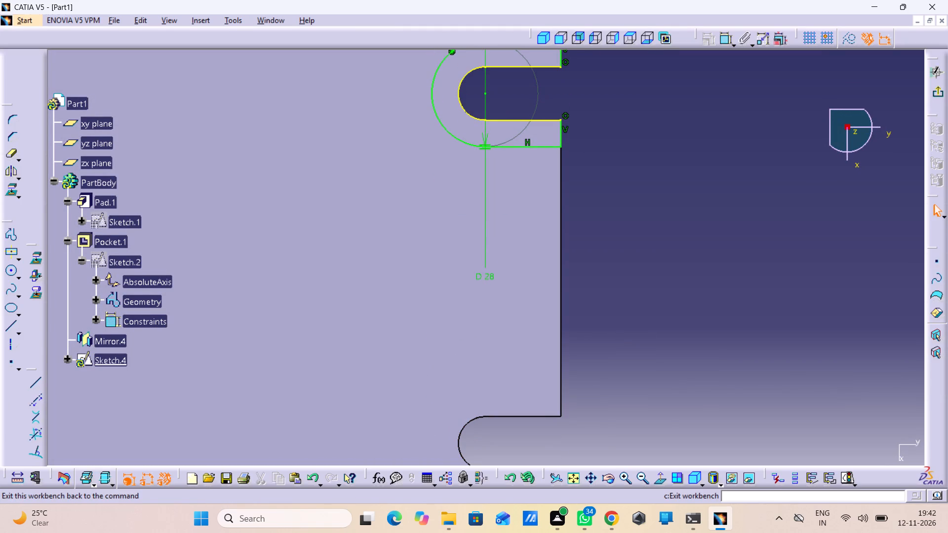
left_click(940, 94)
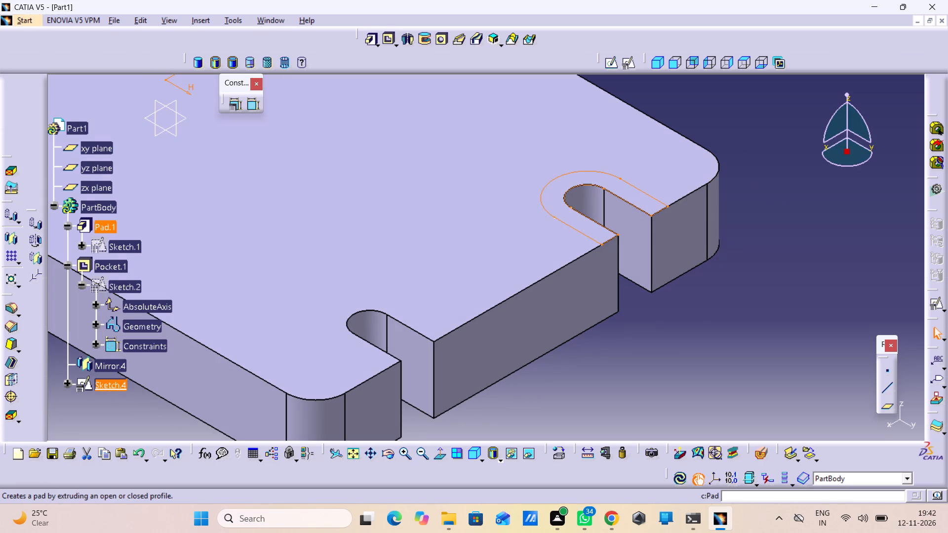
Pad the U-shaped profile around the slot to a length of 3 mm.
left_click(370, 39)
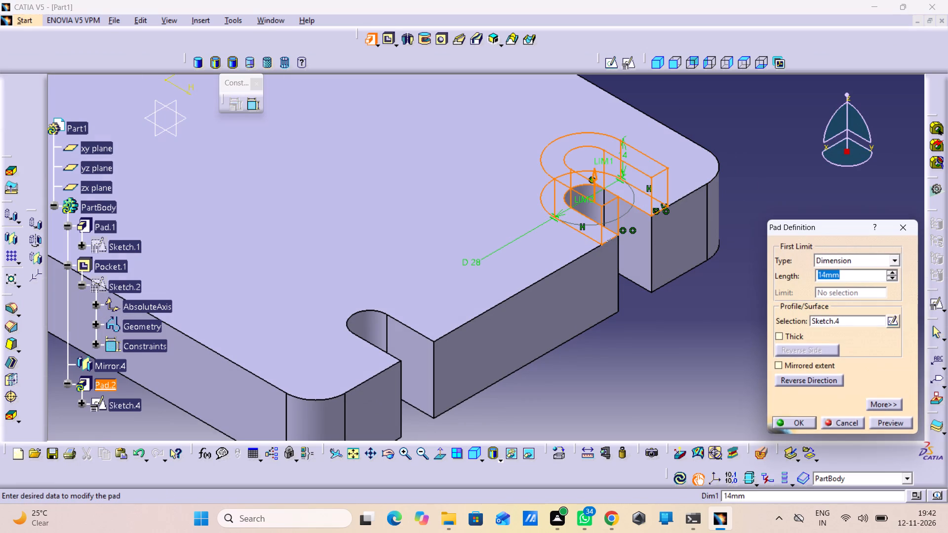
key("3")
left_click(888, 423)
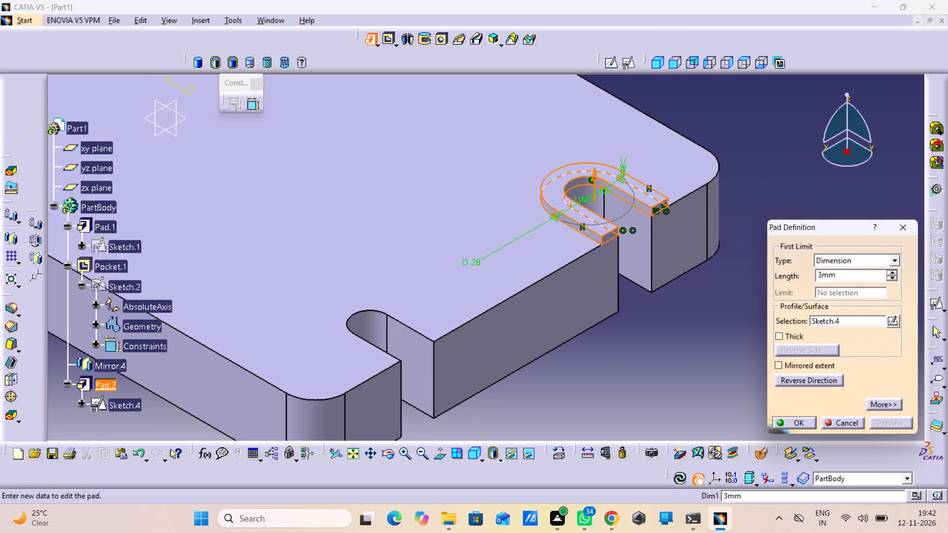
left_click(794, 422)
left_click(727, 405)
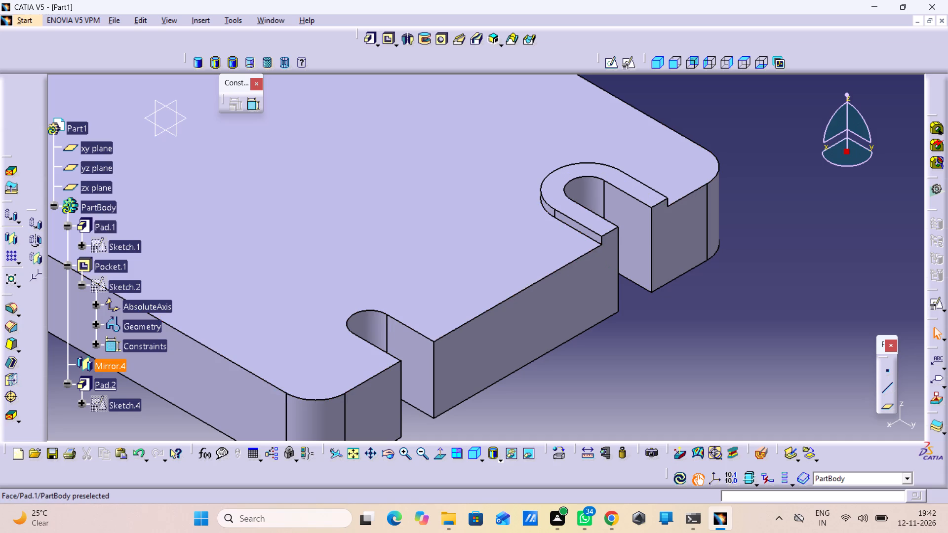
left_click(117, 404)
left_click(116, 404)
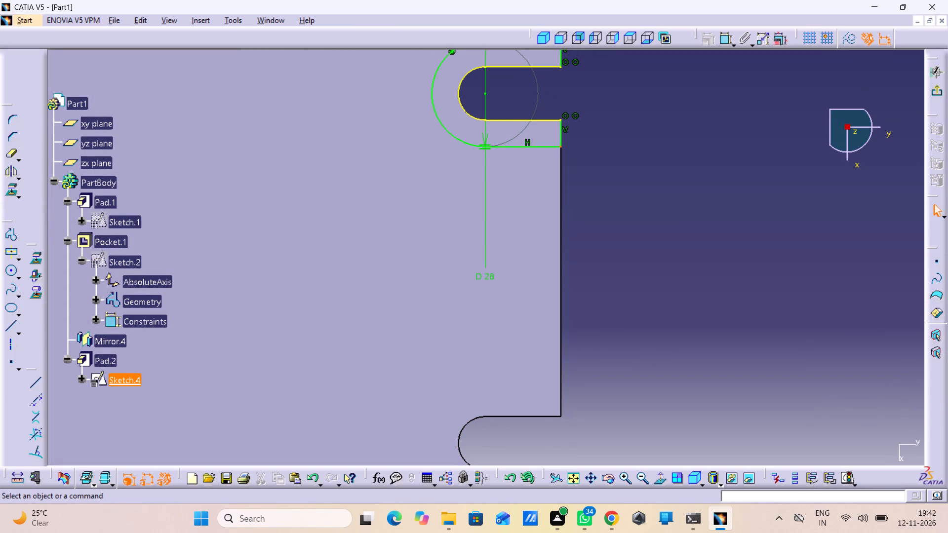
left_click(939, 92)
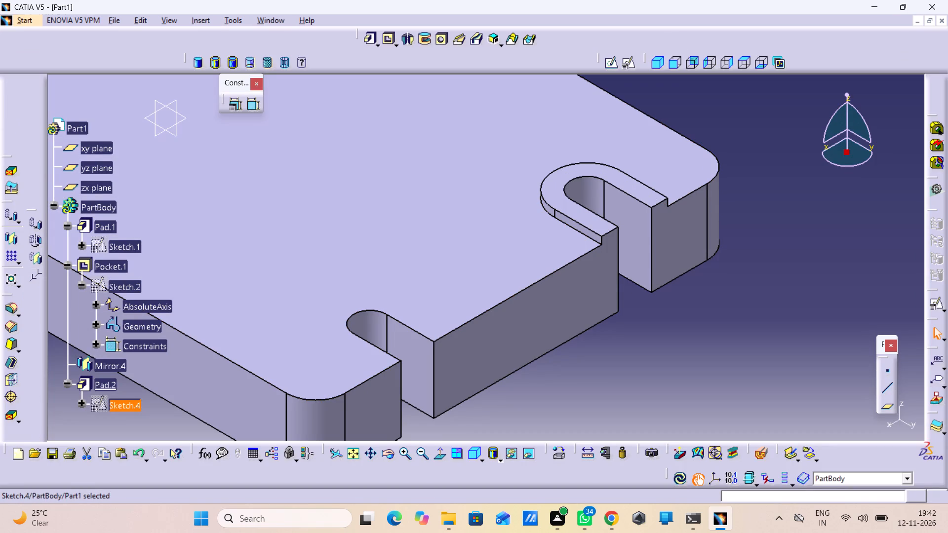
Mirror the U-shaped pad about the yz plane onto the neighbouring slot.
left_click(82, 381)
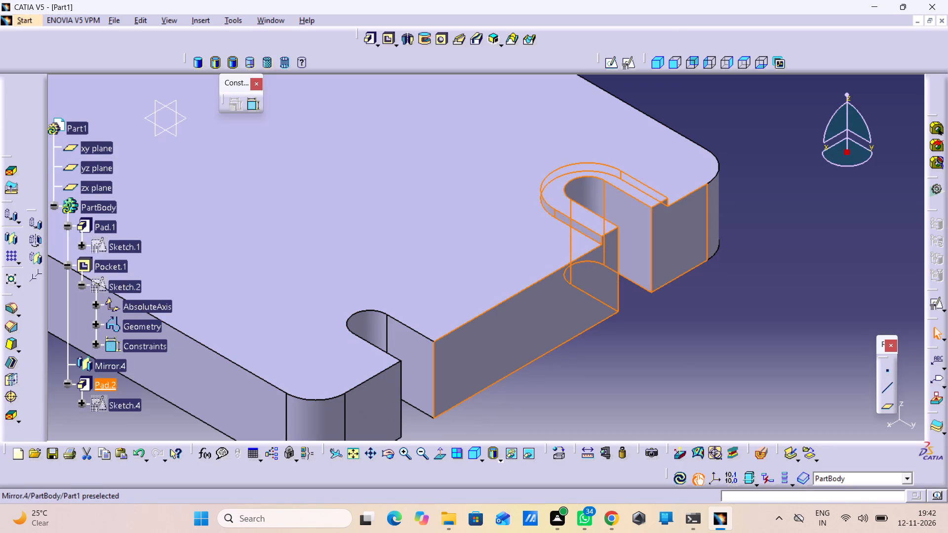
left_click(7, 243)
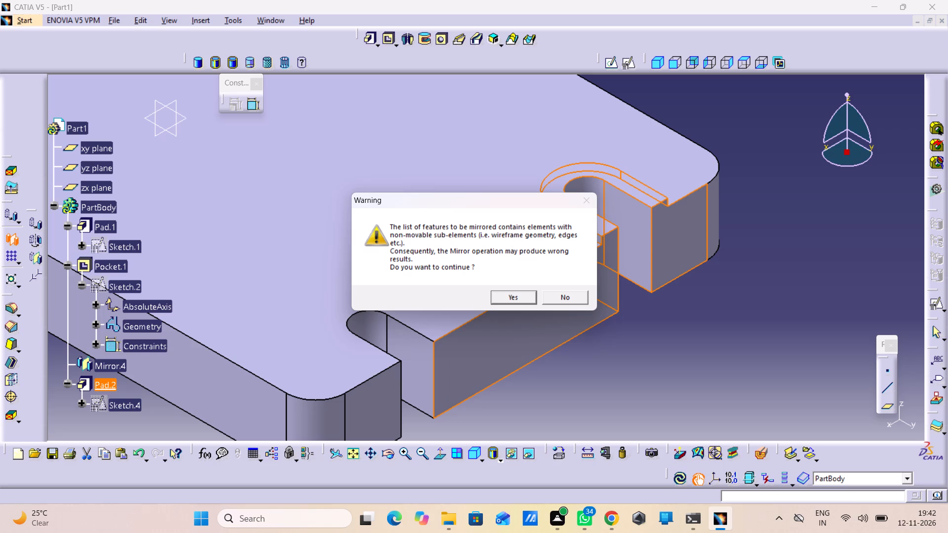
left_click(521, 295)
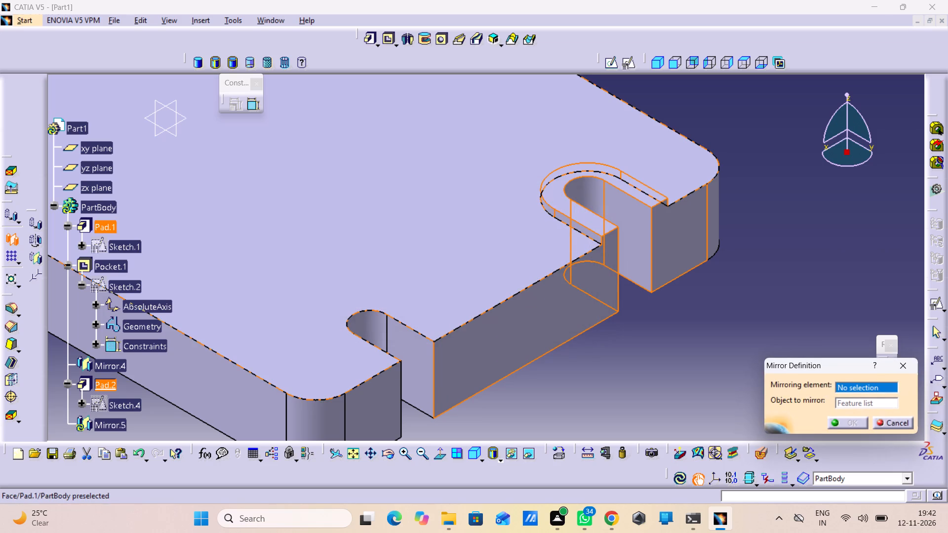
left_click(169, 109)
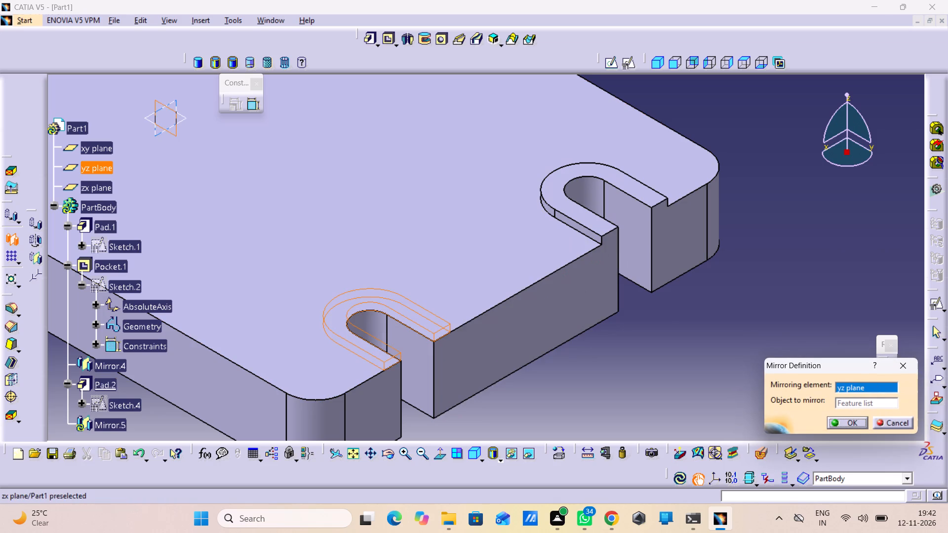
left_click(839, 420)
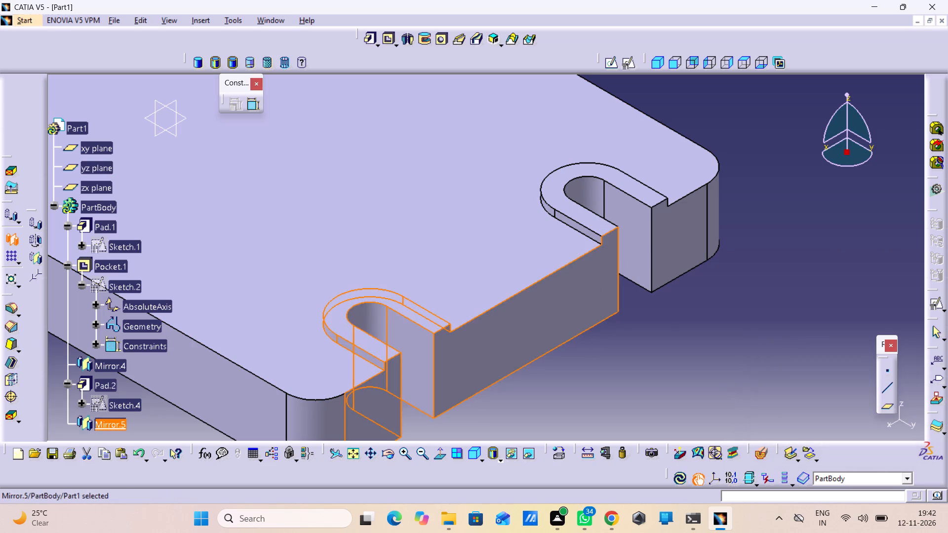
left_click(698, 409)
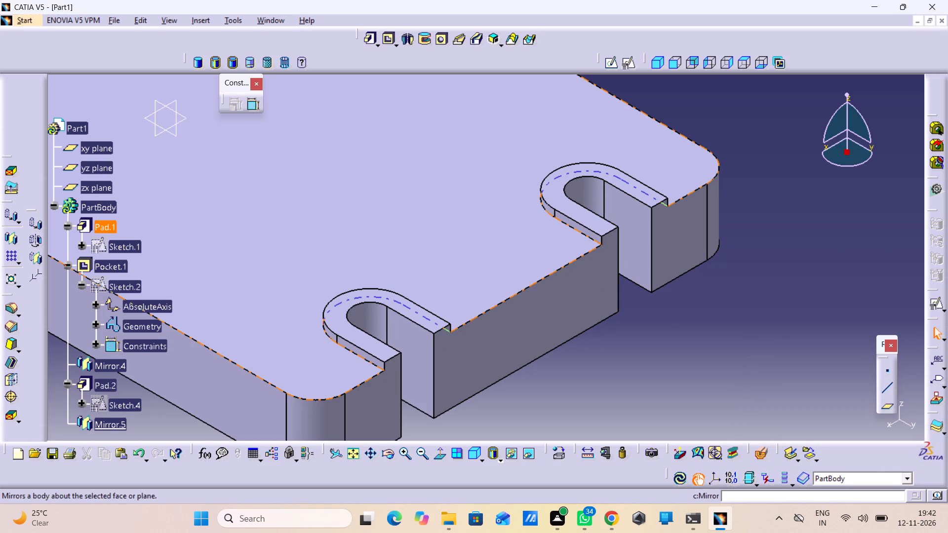
Reopen the U-shaped pad's sketch, mirror its complete profile about the vertical axis onto the opposite slot, and exit the sketch.
double_click(94, 405)
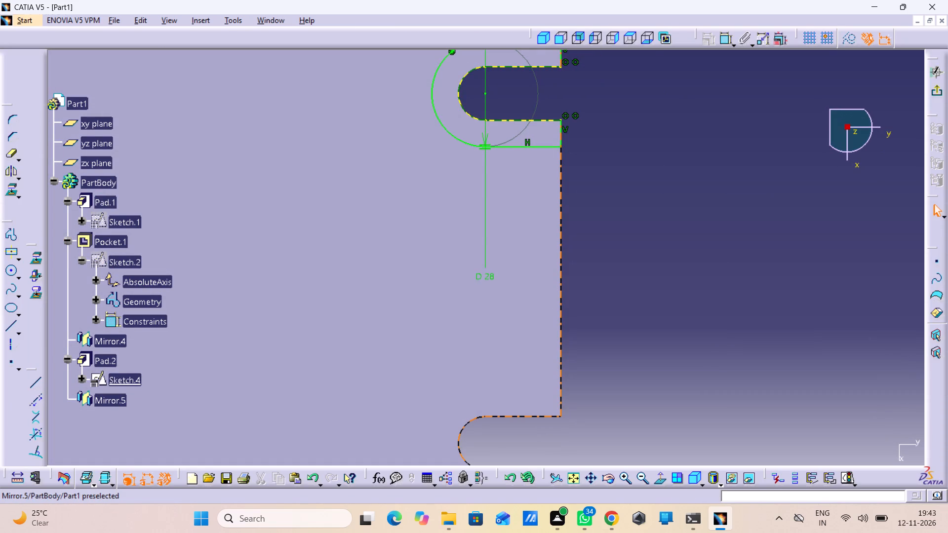
left_click(521, 147, "ctrl")
left_click(528, 116, "ctrl")
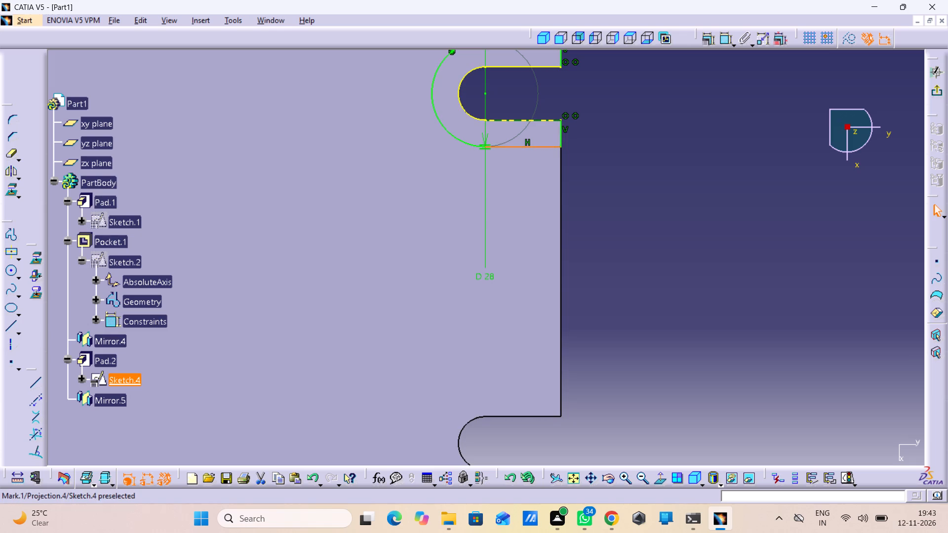
left_click(532, 119, "ctrl")
left_click(559, 128, "ctrl")
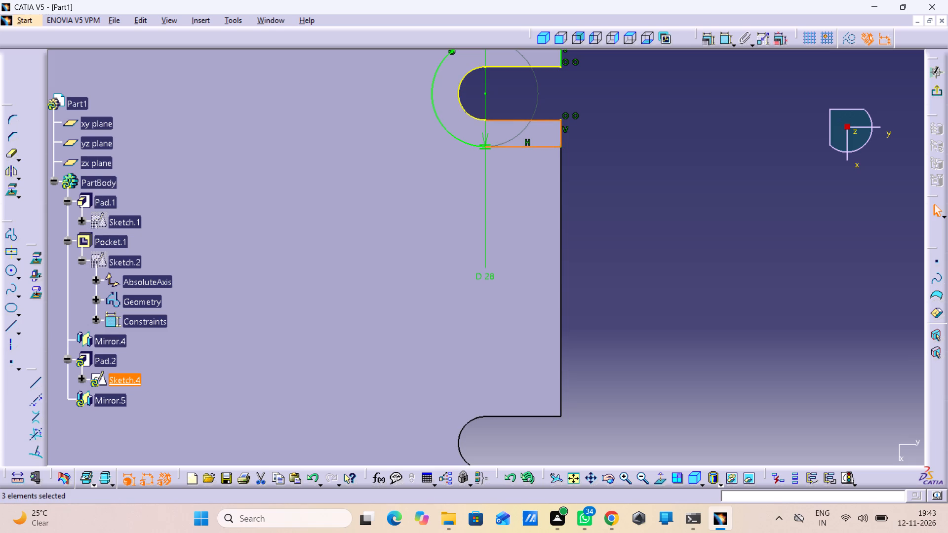
left_click(544, 65, "ctrl")
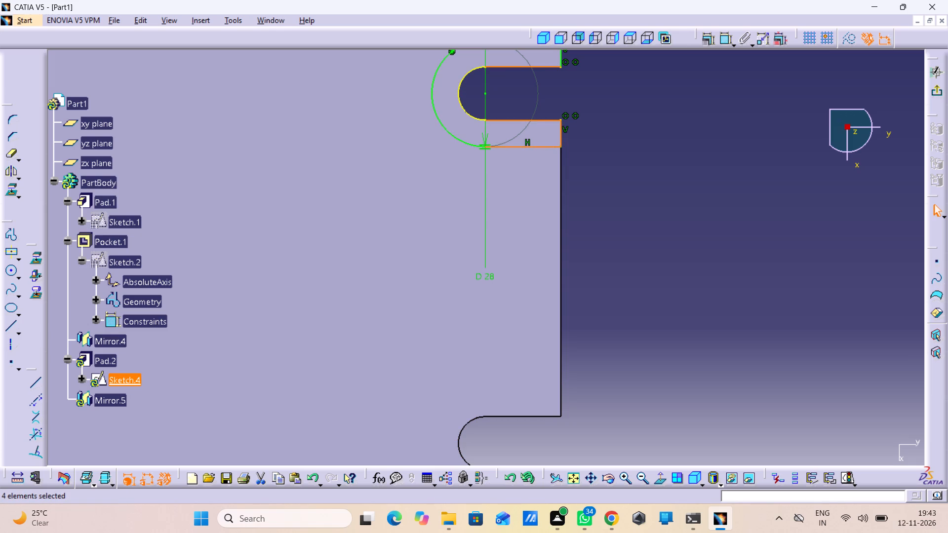
left_click(471, 113, "ctrl")
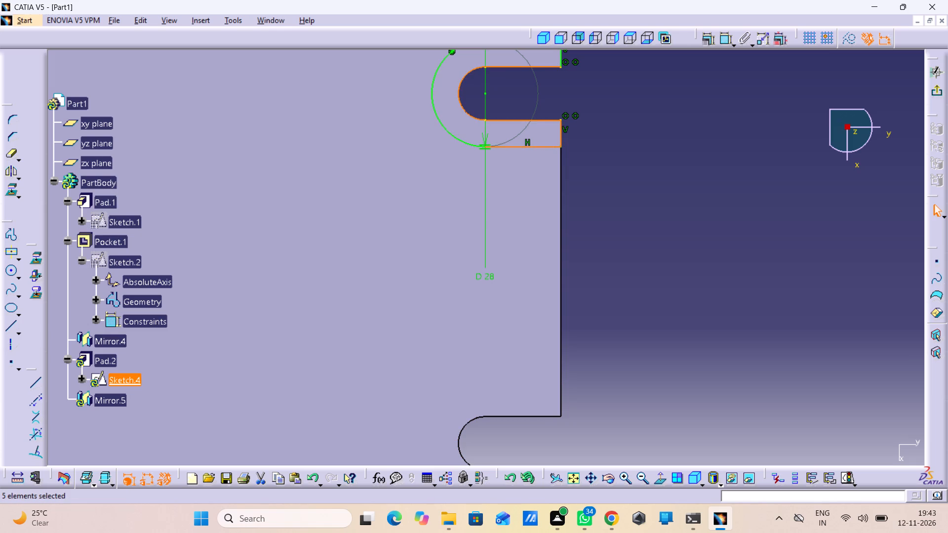
left_click(447, 132, "ctrl")
middle_click_drag(470, 118, 442, 184, "ctrl")
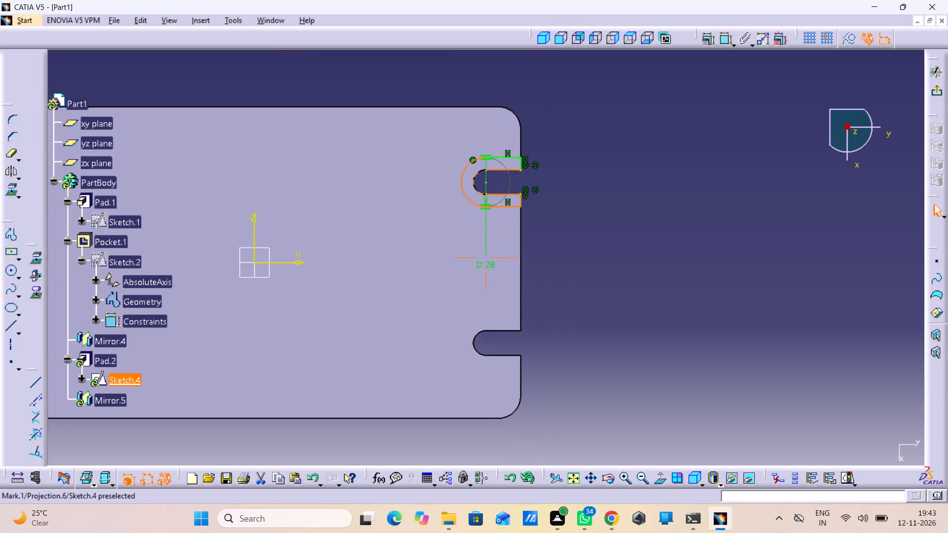
middle_click_drag(442, 184, 440, 152, "ctrl")
scroll(445, 154, "down", 1, "ctrl")
middle_click_drag(445, 155, 442, 170, "ctrl")
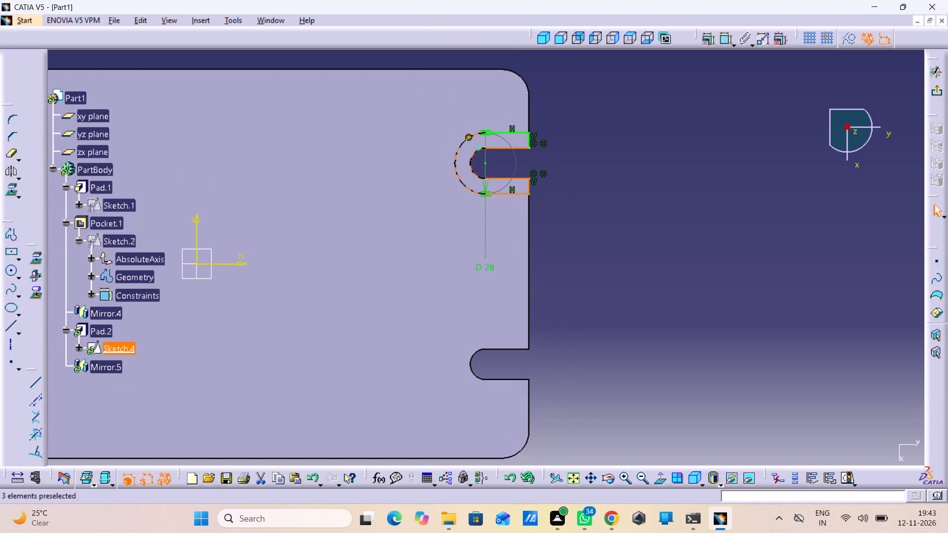
left_click(513, 130, "ctrl")
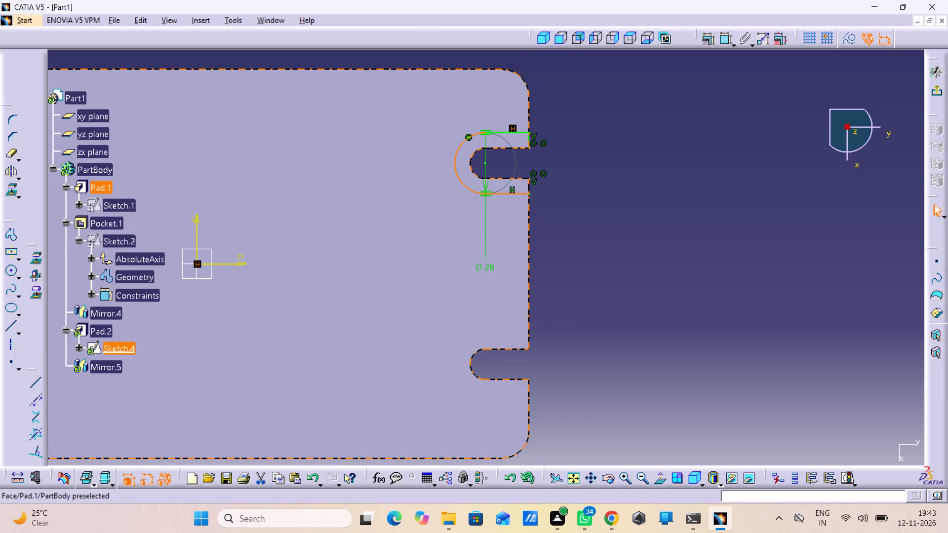
left_click(512, 126, "ctrl")
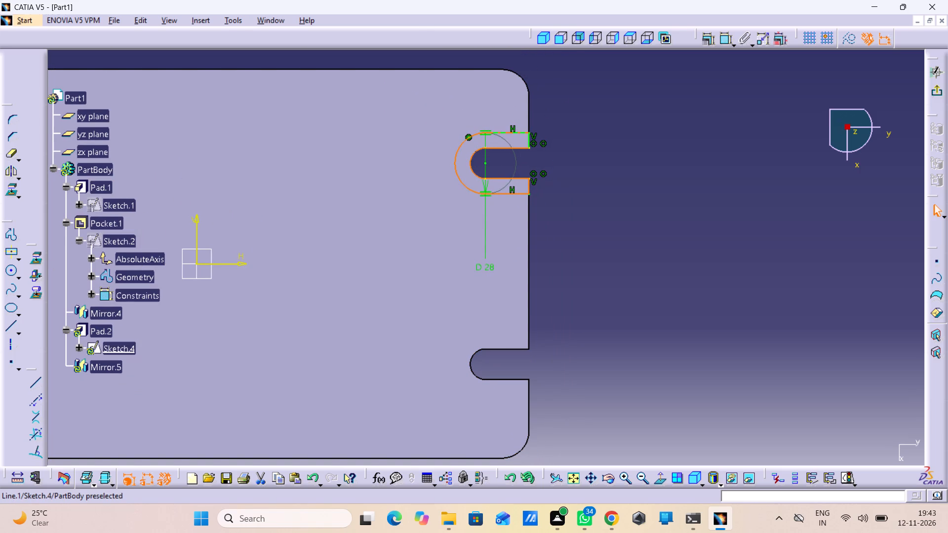
double_click(516, 133, "ctrl")
left_click(518, 133, "ctrl")
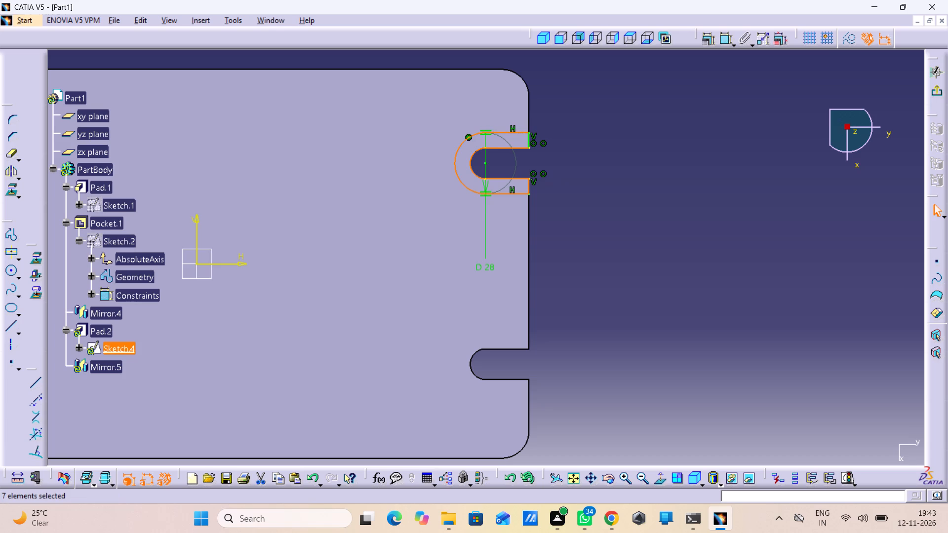
left_click(529, 144, "ctrl")
left_click(13, 167)
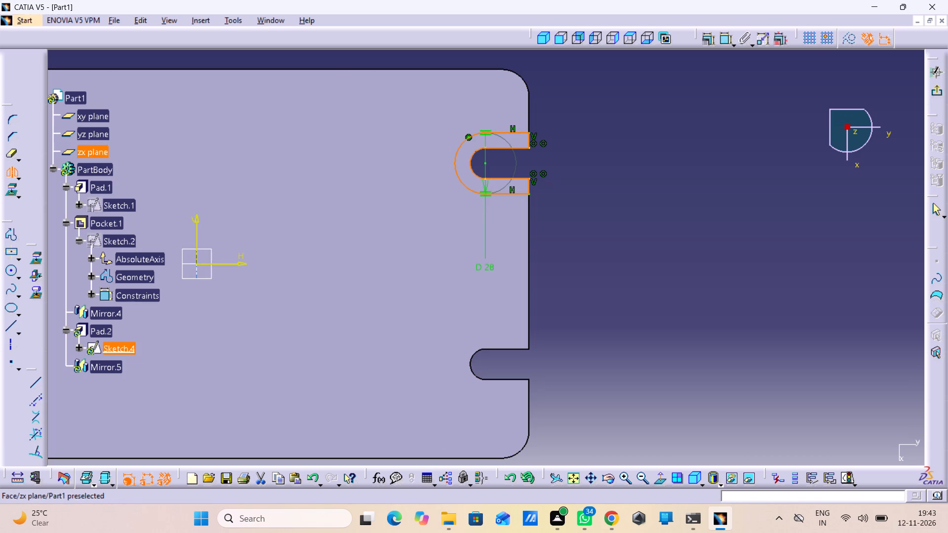
left_click(198, 223)
middle_click_drag(280, 203, 281, 203)
right_click(281, 203)
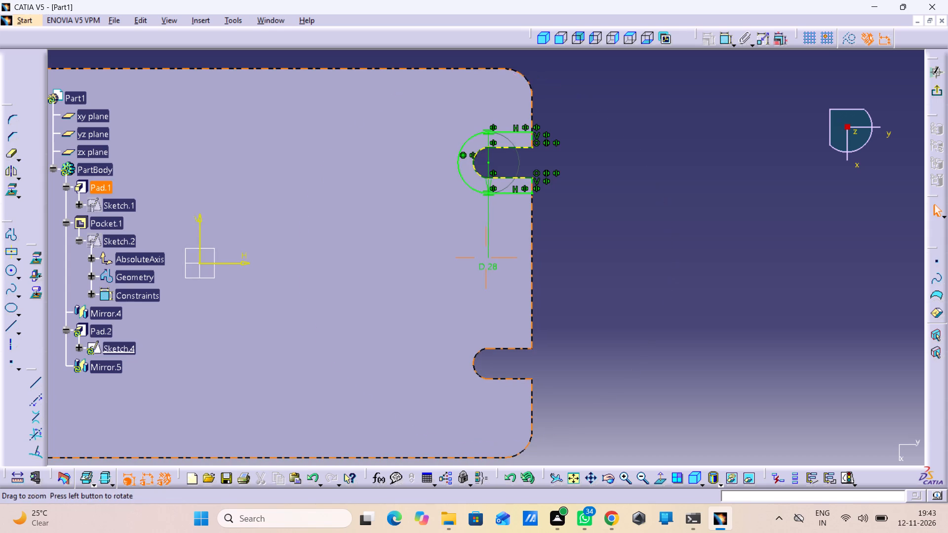
middle_click_drag(281, 203, 292, 292)
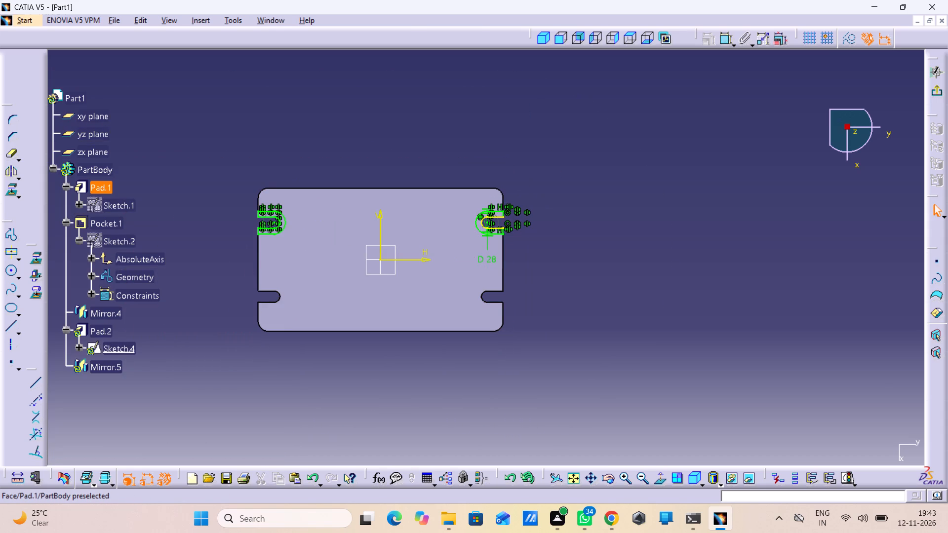
left_click(941, 93)
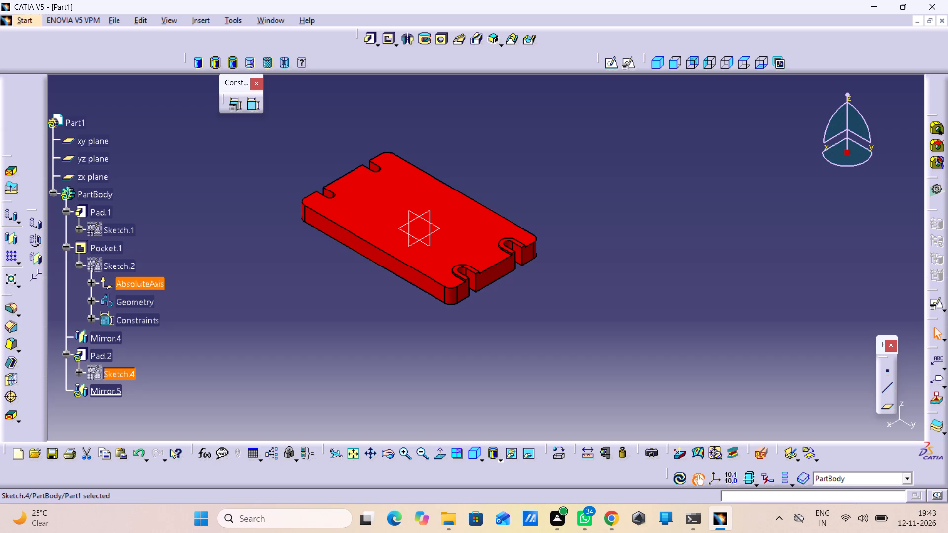
Reopen the U-shaped pad's definition and rebuild it with the mirrored profile, keeping its 3 mm length.
right_click(106, 373)
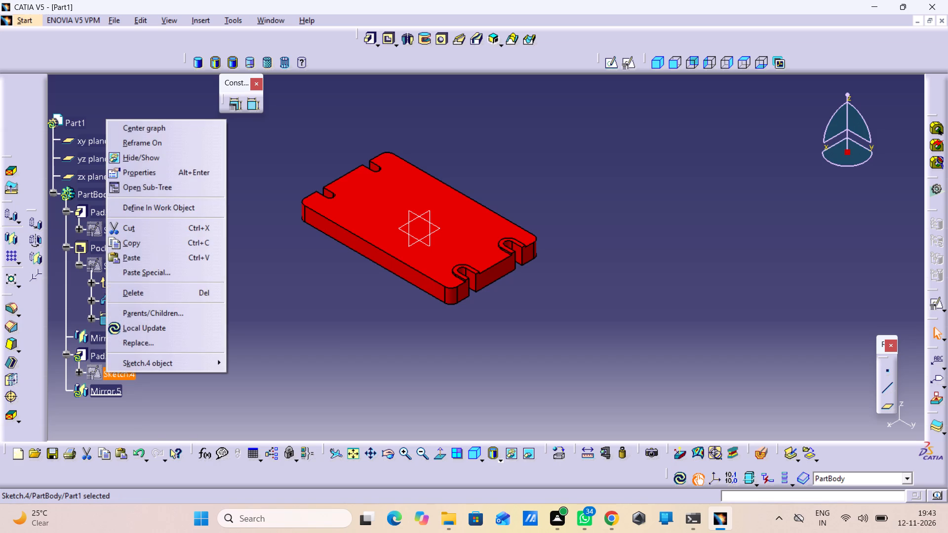
left_click(121, 393)
double_click(91, 355)
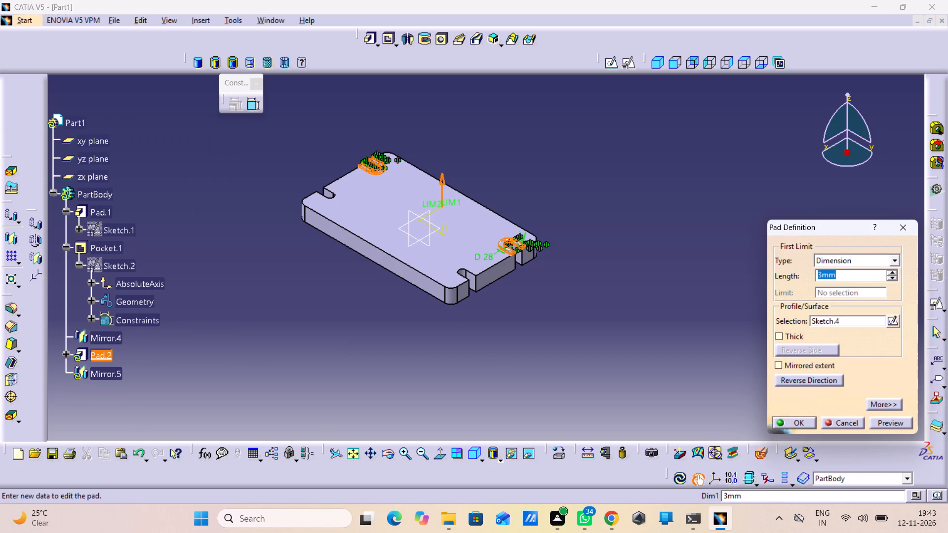
left_click(876, 425)
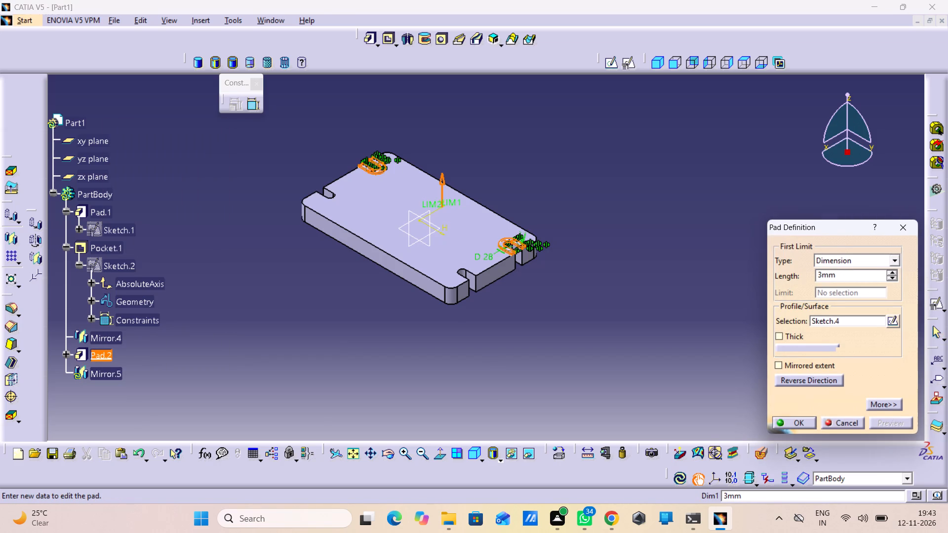
left_click(796, 419)
left_click(614, 389)
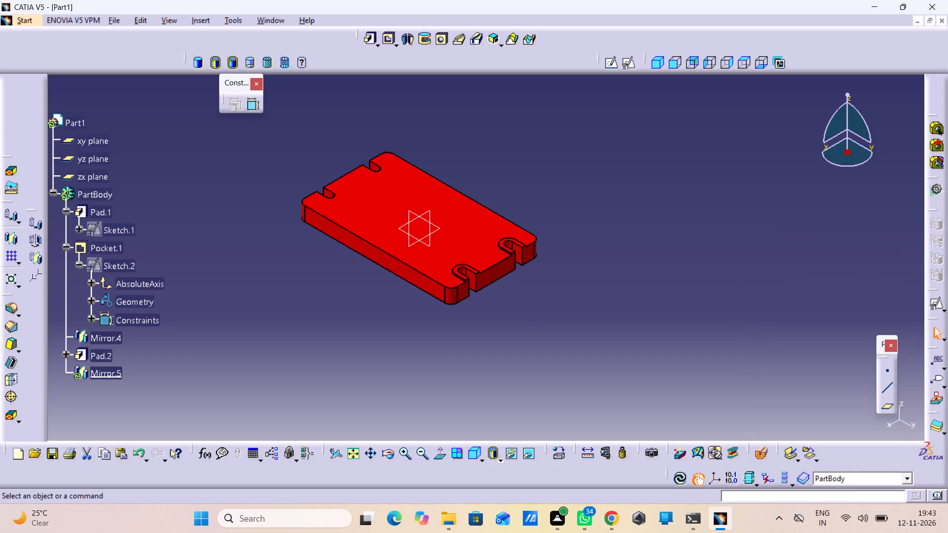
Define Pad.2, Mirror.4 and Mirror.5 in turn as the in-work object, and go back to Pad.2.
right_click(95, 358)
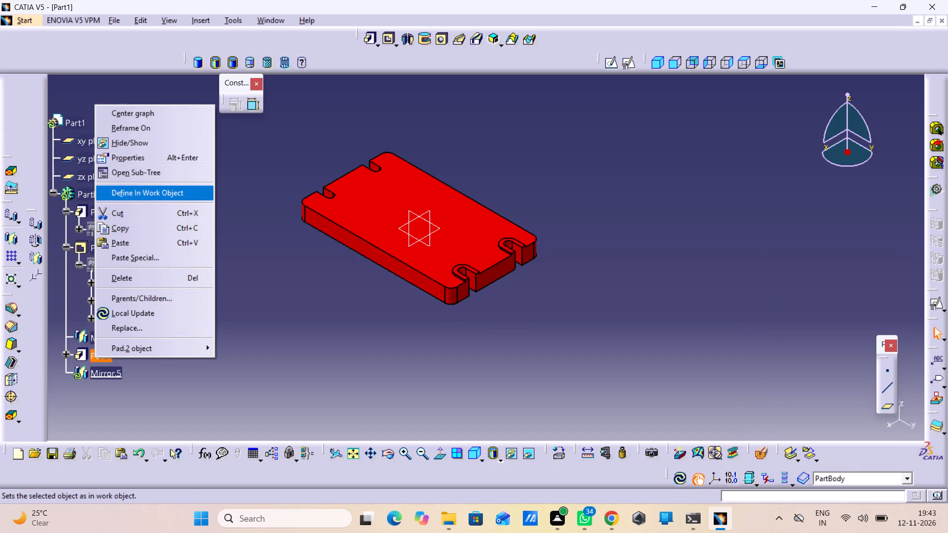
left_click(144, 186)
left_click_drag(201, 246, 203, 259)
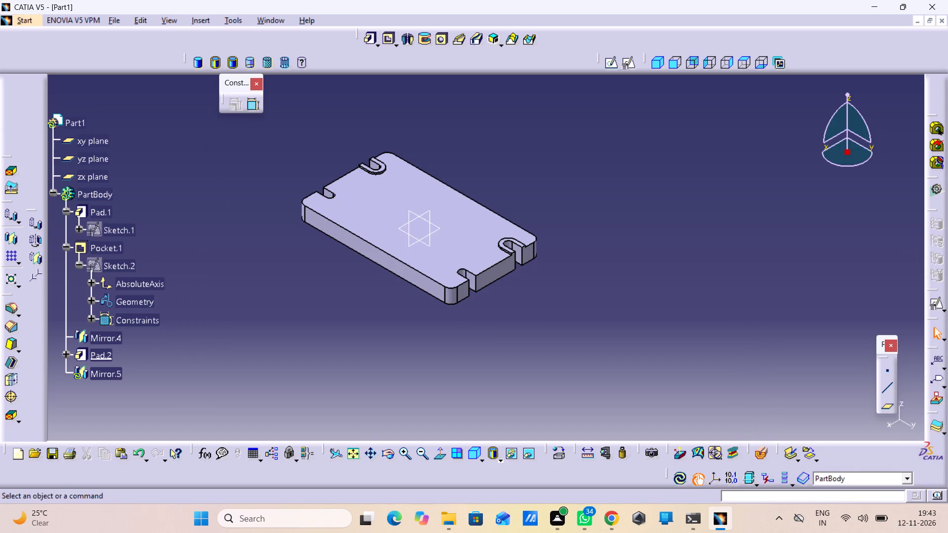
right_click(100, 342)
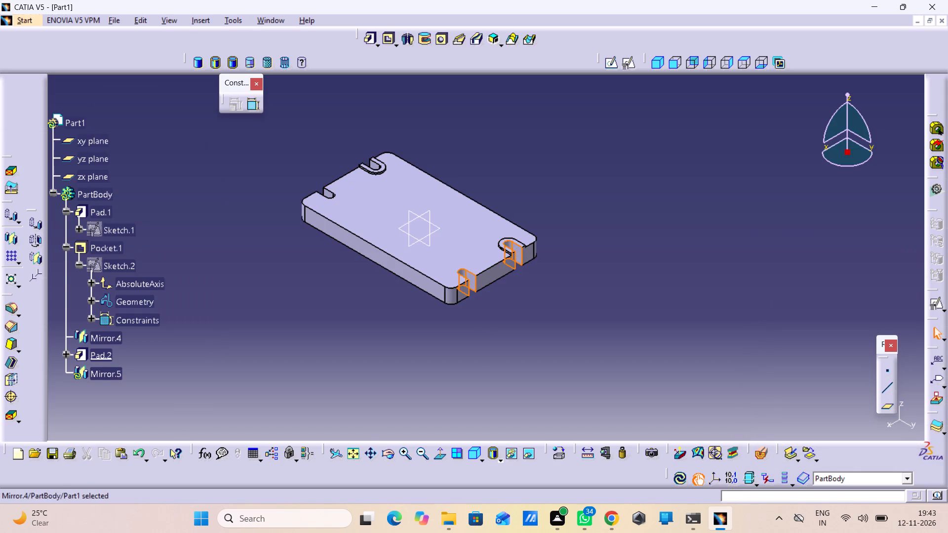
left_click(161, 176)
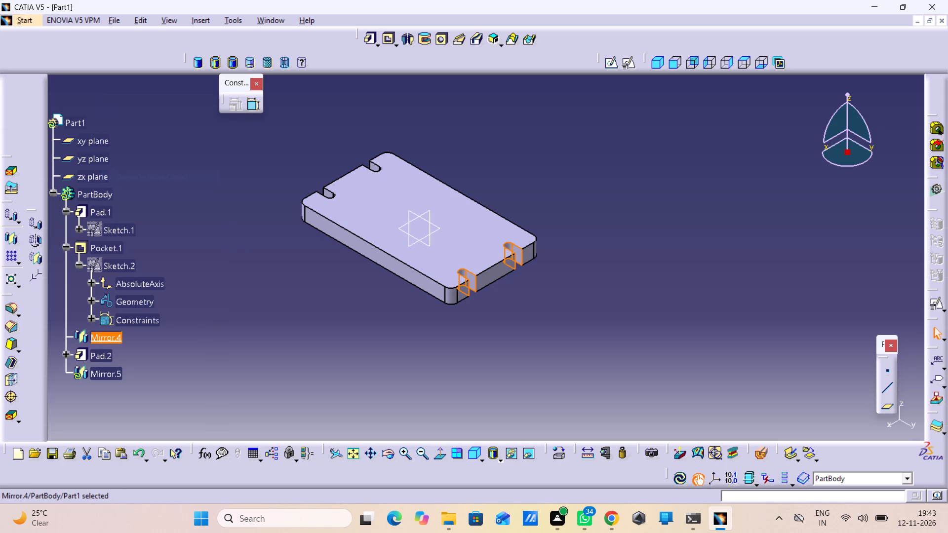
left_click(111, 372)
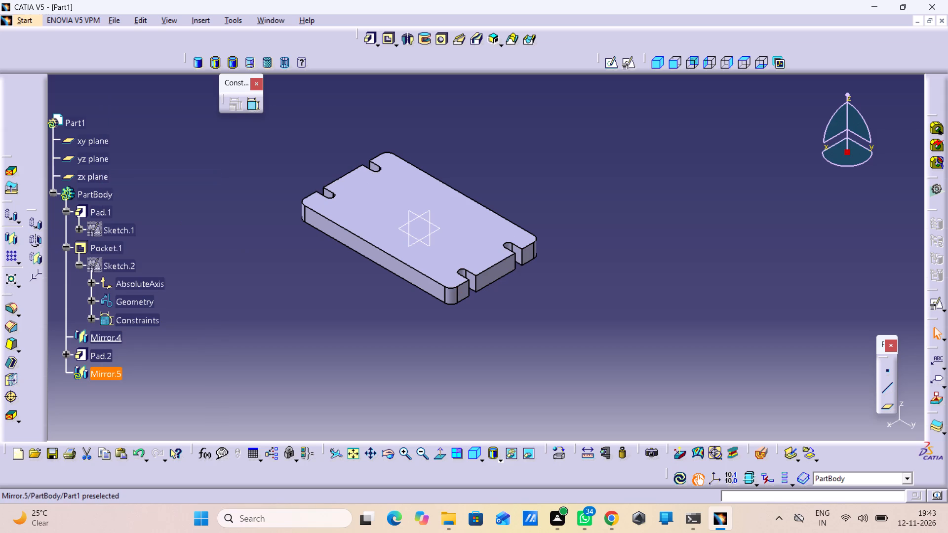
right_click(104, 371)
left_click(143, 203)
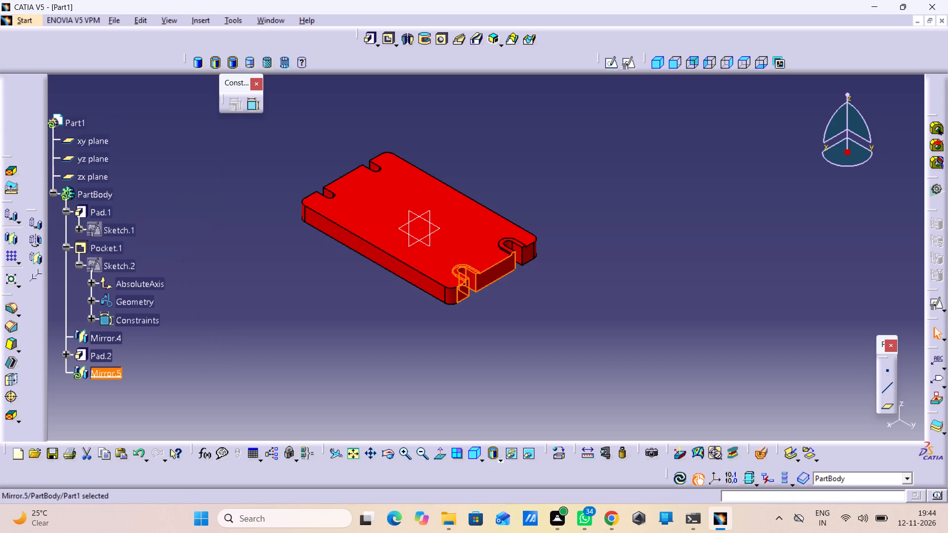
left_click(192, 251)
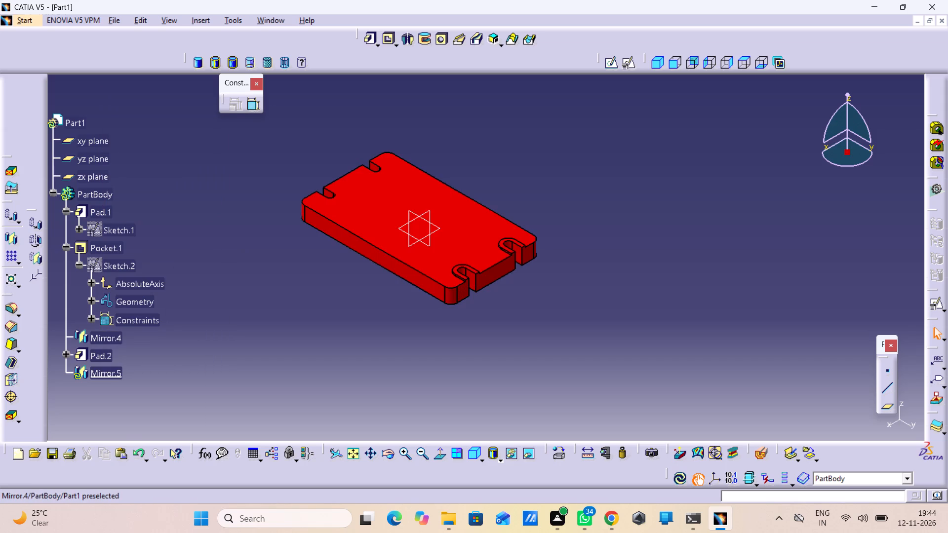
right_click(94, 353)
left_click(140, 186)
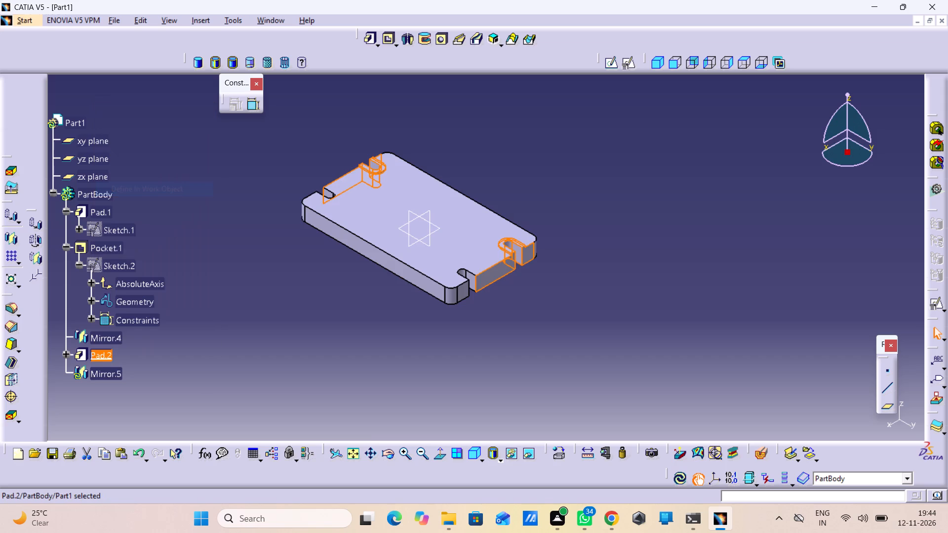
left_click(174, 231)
Preview the U-shaped pad's definition again and accept it with its existing settings.
double_click(105, 353)
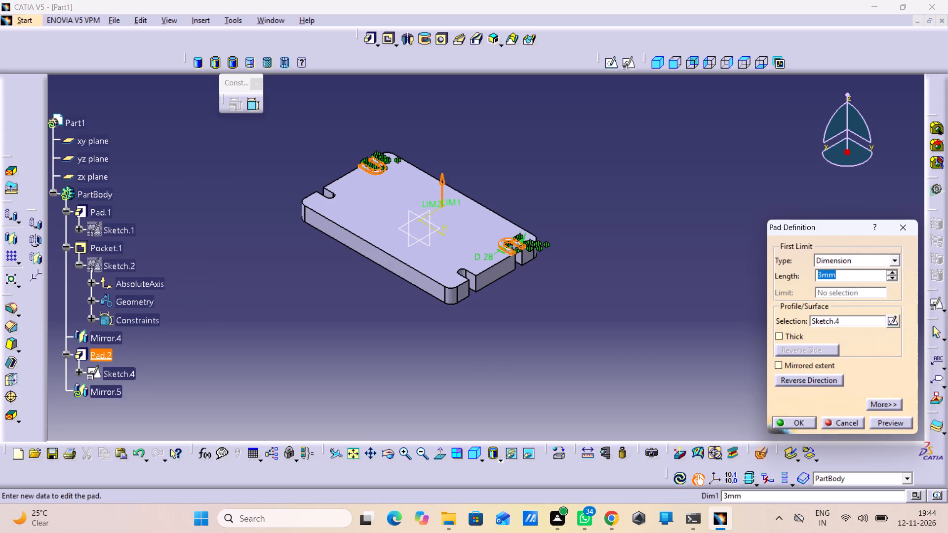
left_click(877, 422)
left_click_drag(655, 390, 671, 402)
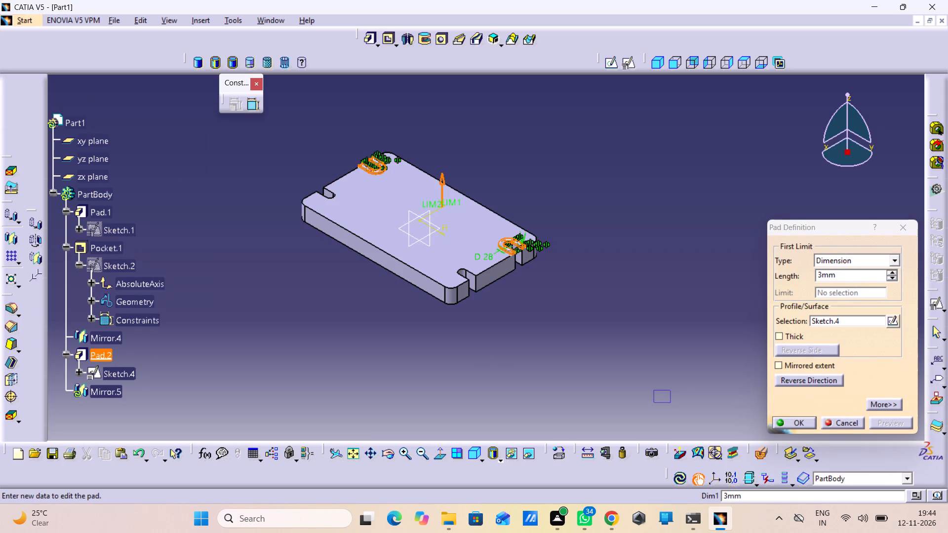
left_click(793, 421)
left_click(488, 350)
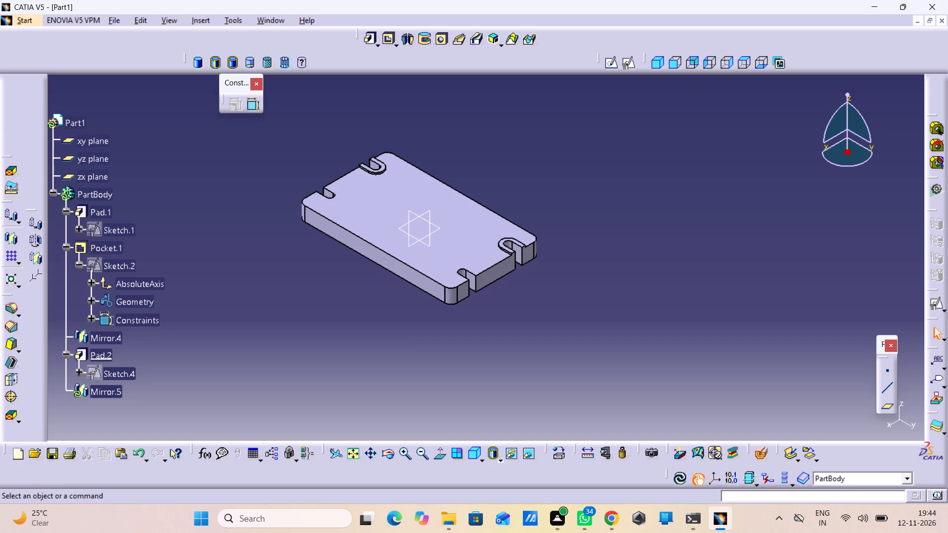
Rebuild the U-shaped pads' mirror about the yz plane and define Mirror.5 as the in-work object.
double_click(92, 395)
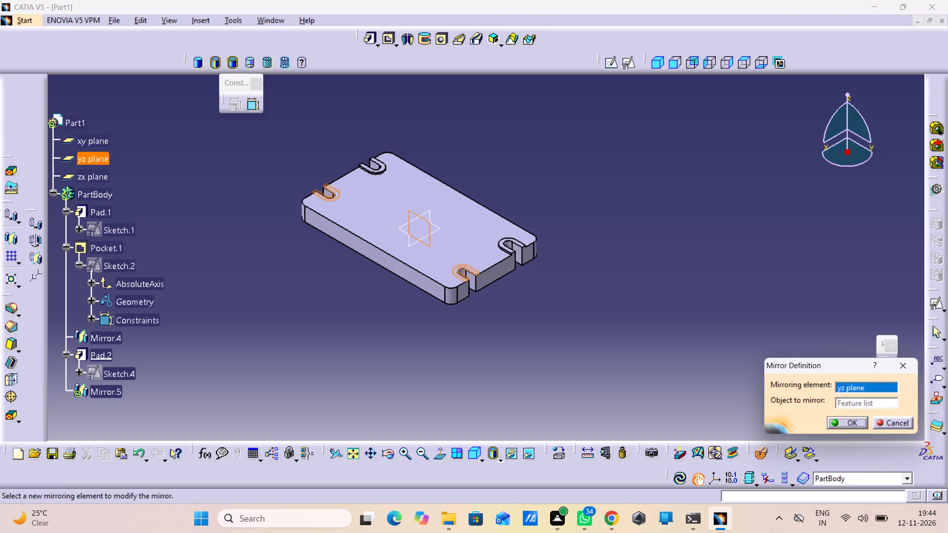
left_click(849, 421)
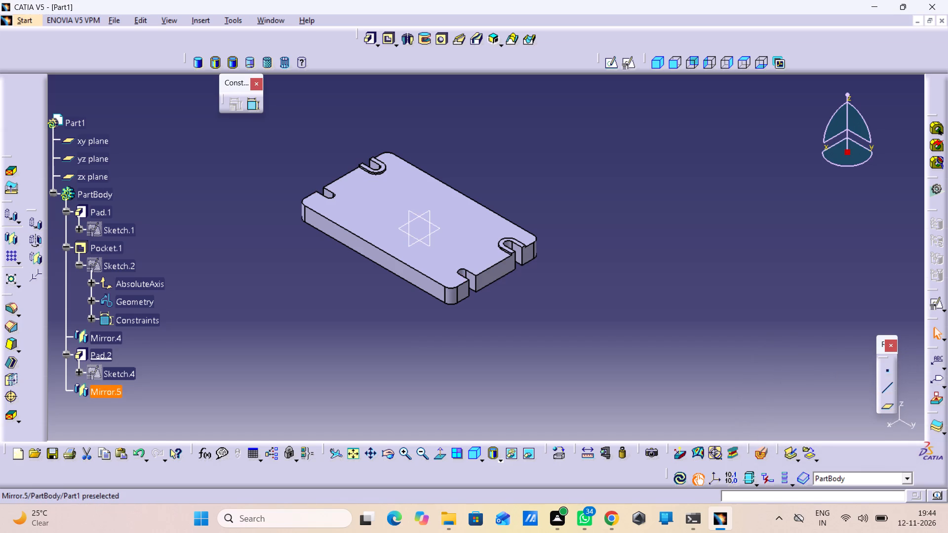
right_click(93, 392)
left_click(144, 231)
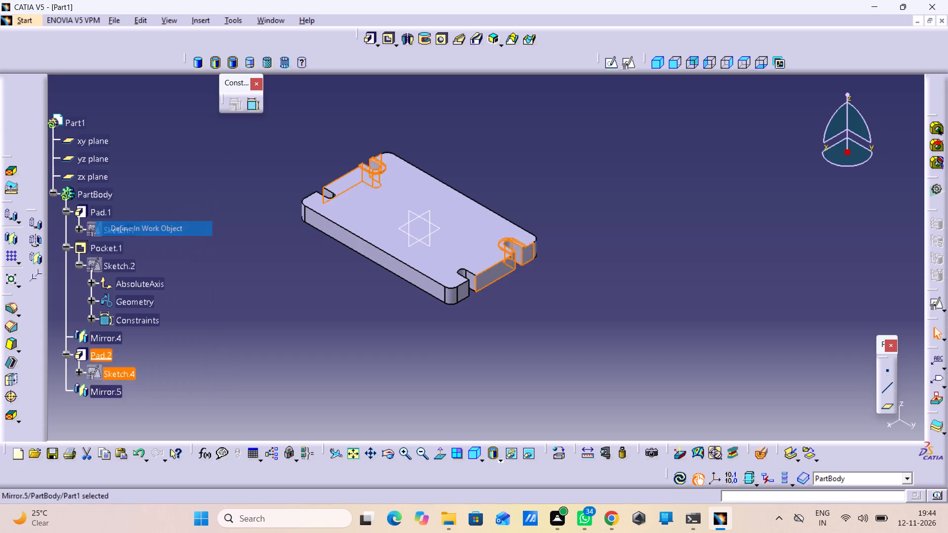
left_click(213, 257)
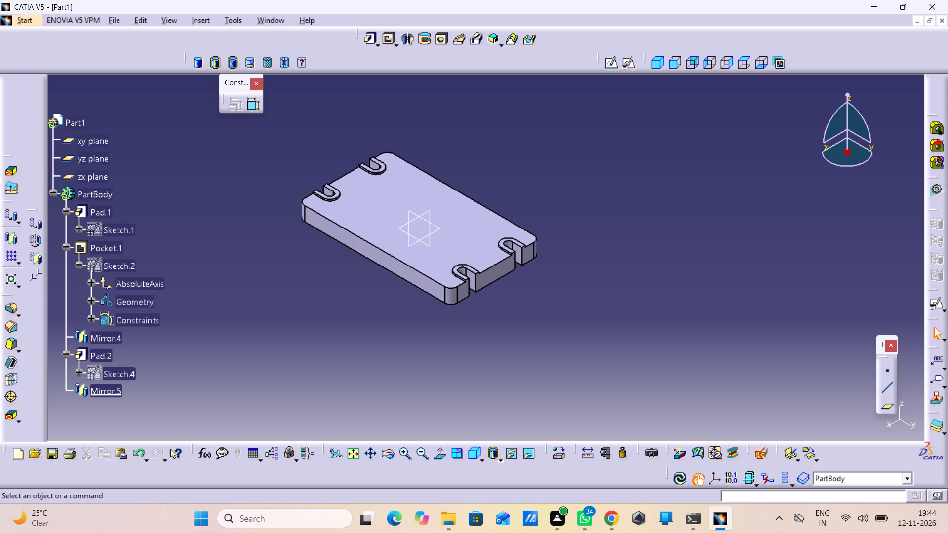
Create a positioned sketch on the base plate's top face with V reversed and the axes swapped.
left_click(401, 206)
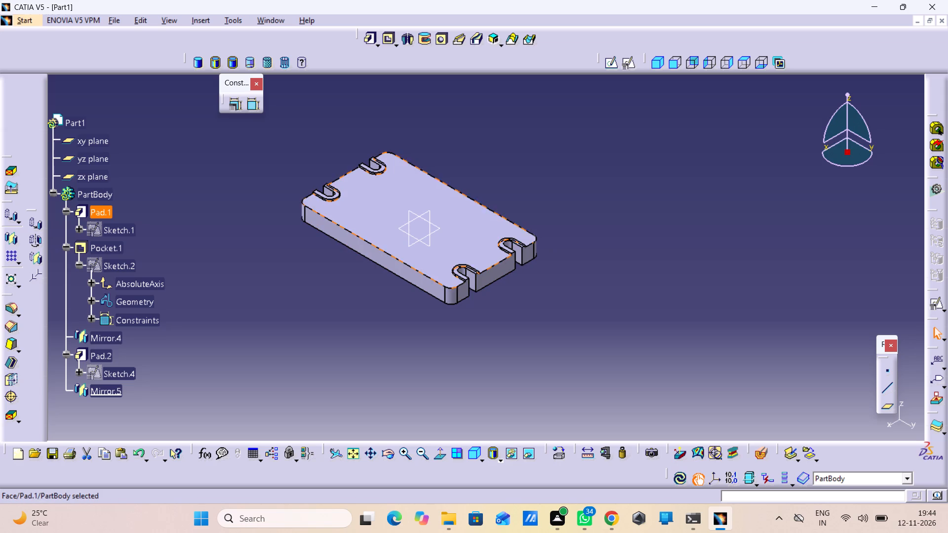
left_click(630, 68)
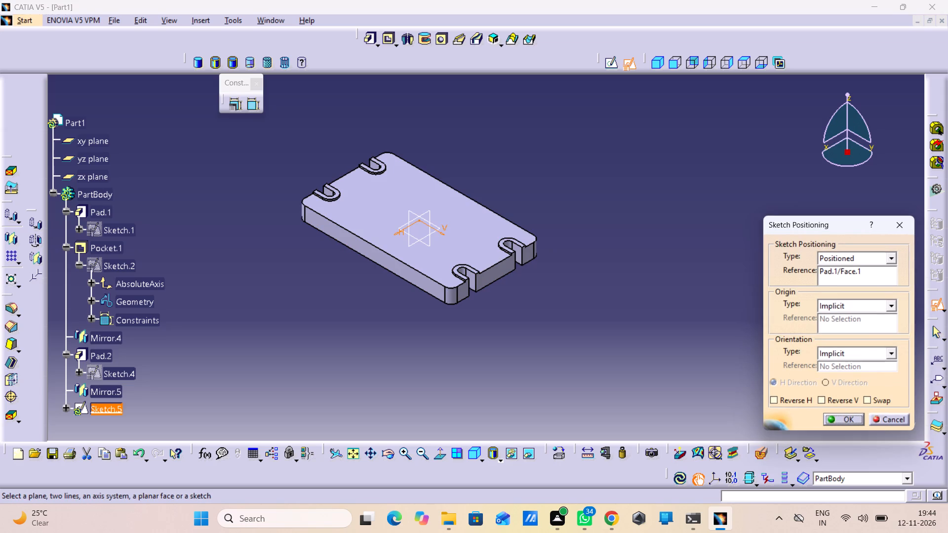
left_click(865, 403)
left_click(849, 403)
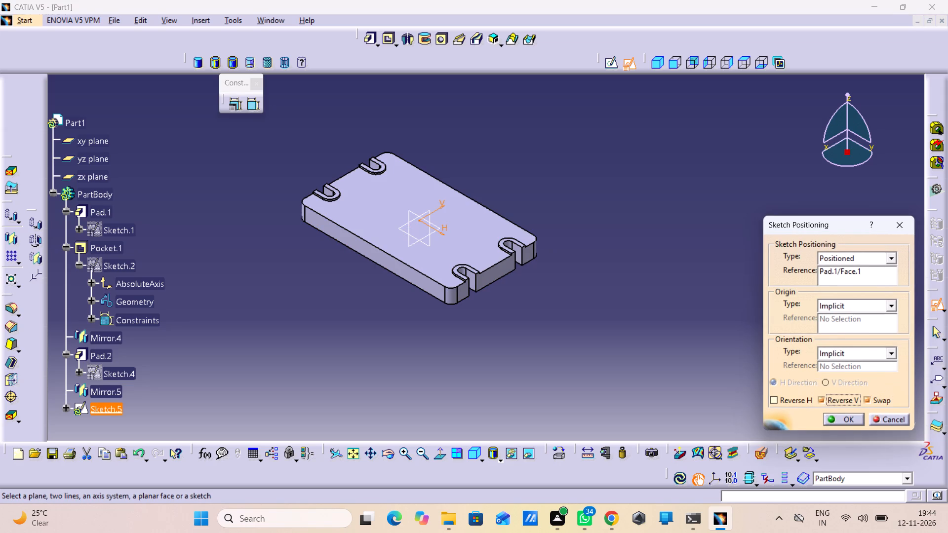
left_click(846, 419)
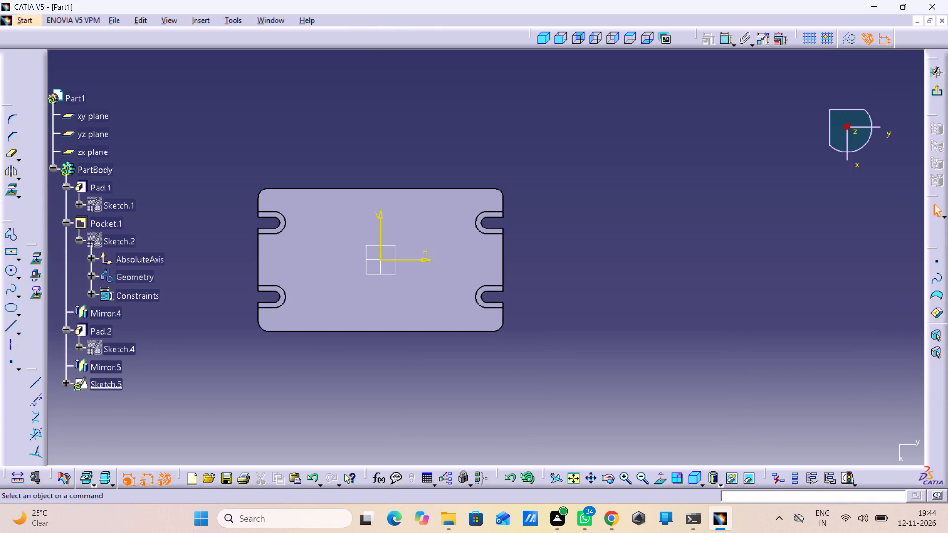
Sketch a centred rectangle about 100 × 106 mm on the plate, on the negative H side near the H axis.
left_click(13, 253)
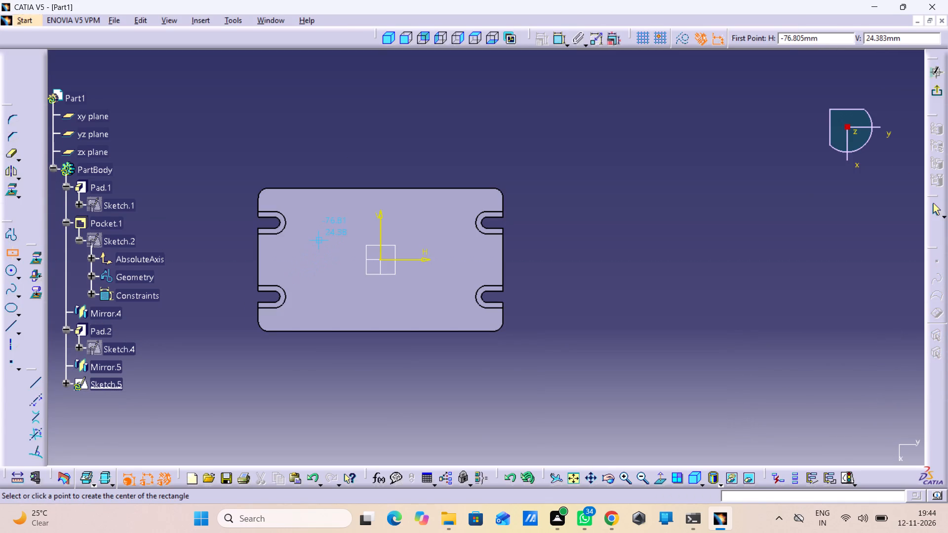
left_click(344, 260)
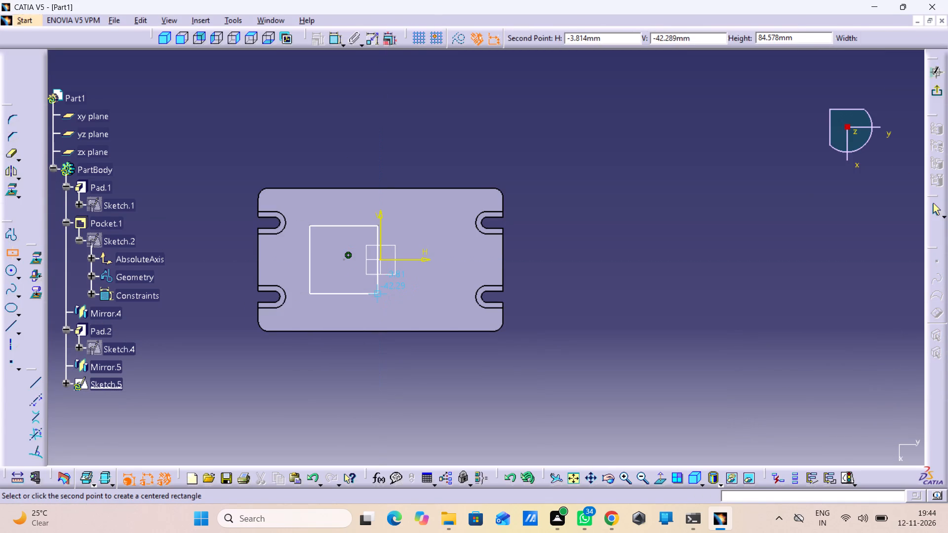
left_click(384, 302)
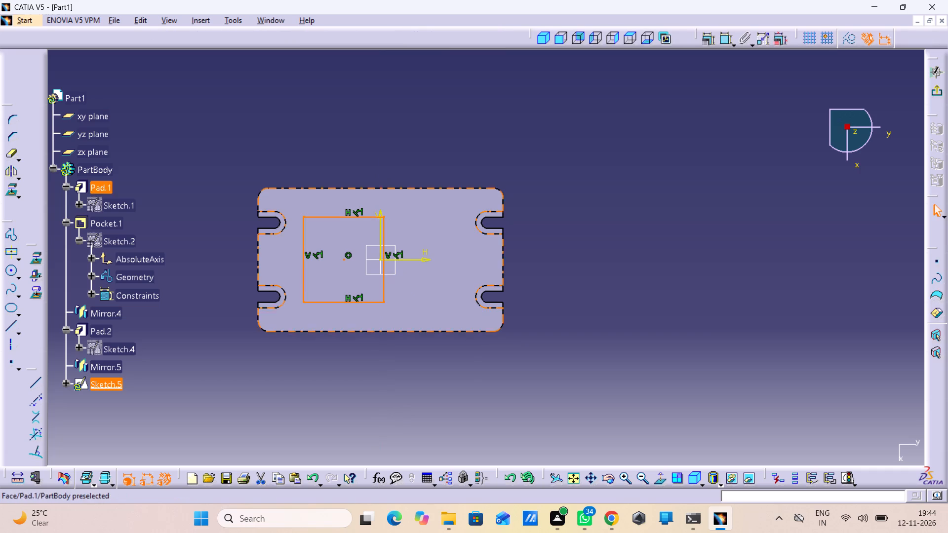
left_click(366, 164)
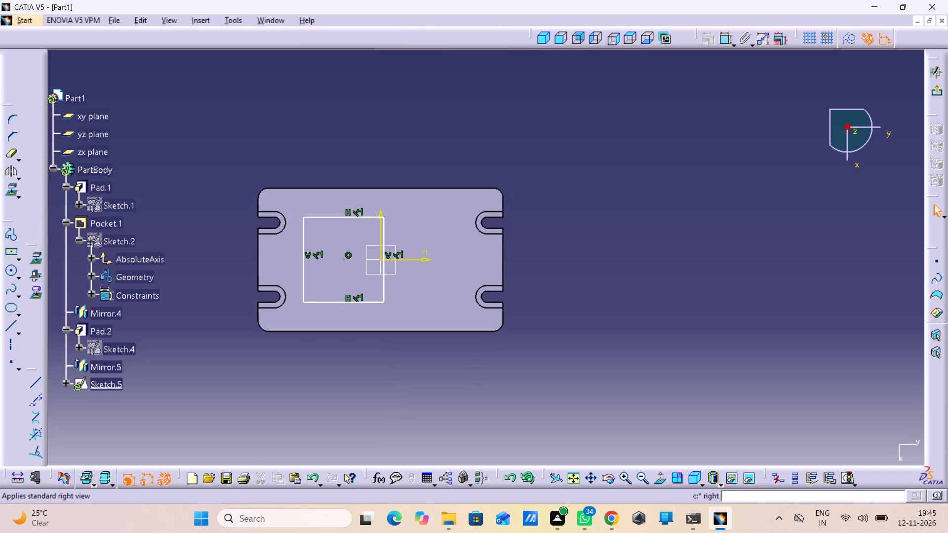
Dimension the rectangle's vertical height and set it to 140 mm.
double_click(725, 38)
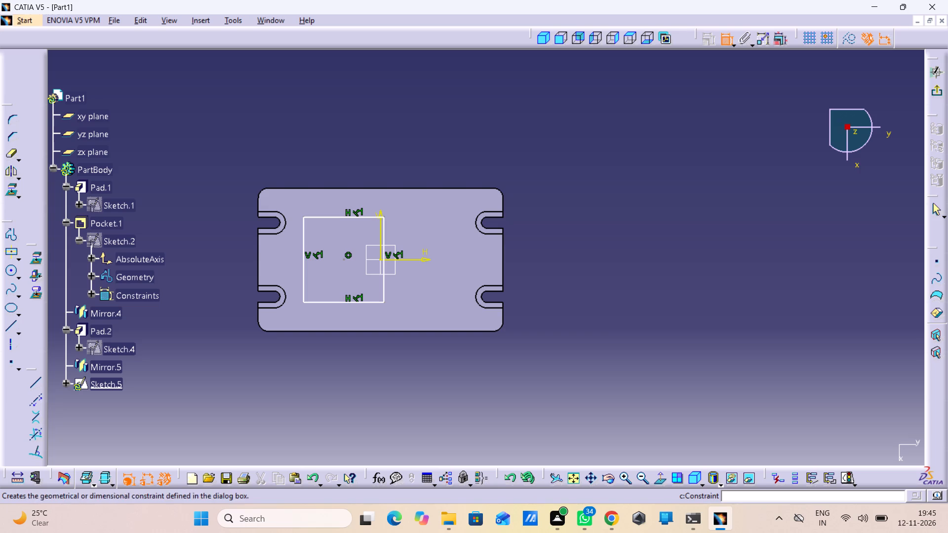
left_click(386, 230)
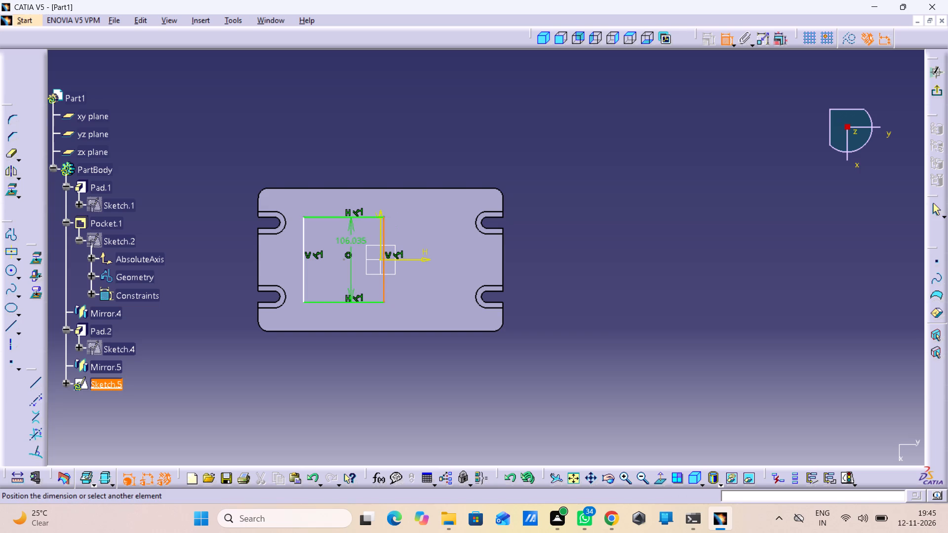
left_click(348, 253)
left_click(342, 244)
left_click(341, 245)
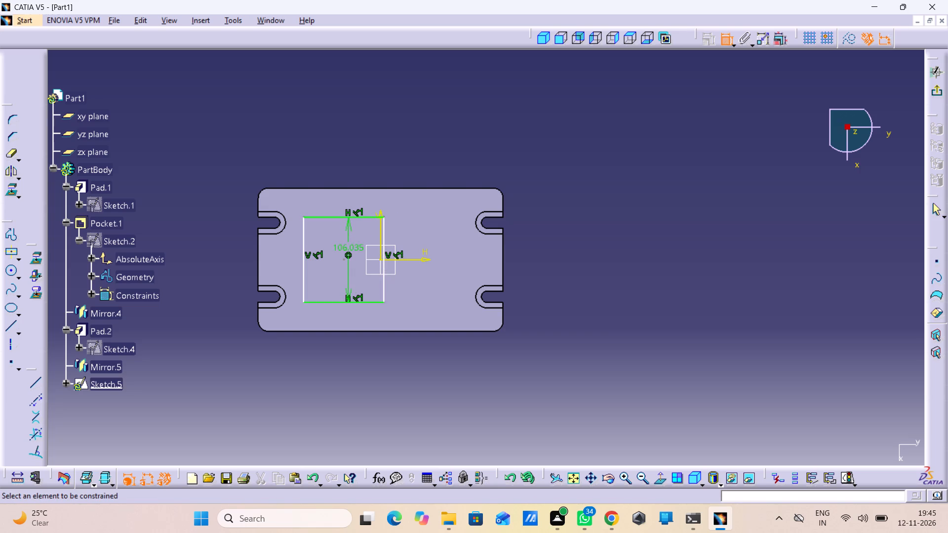
double_click(342, 247)
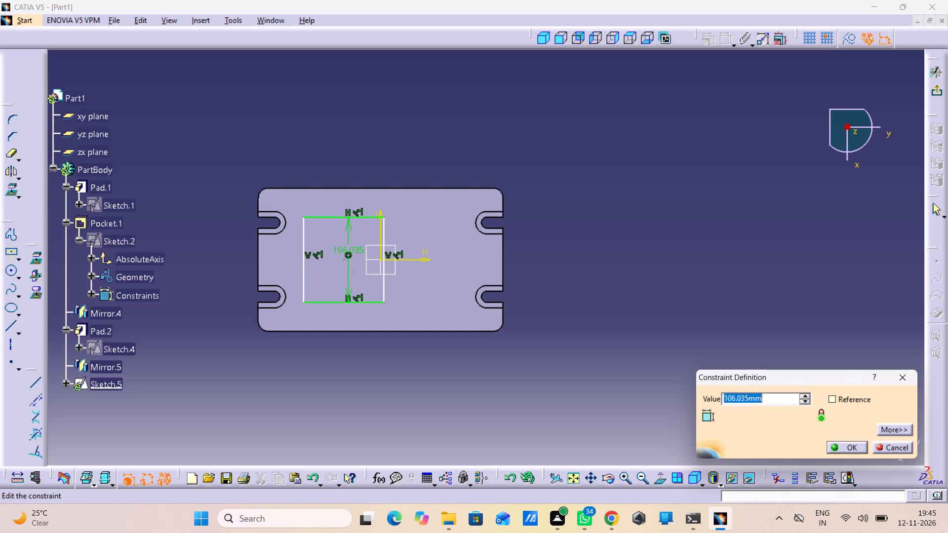
type("140")
key("Return")
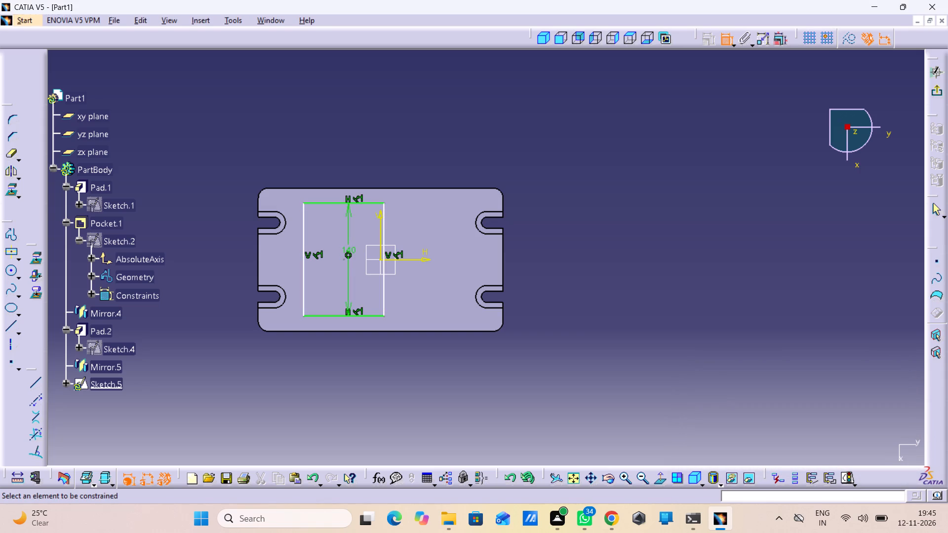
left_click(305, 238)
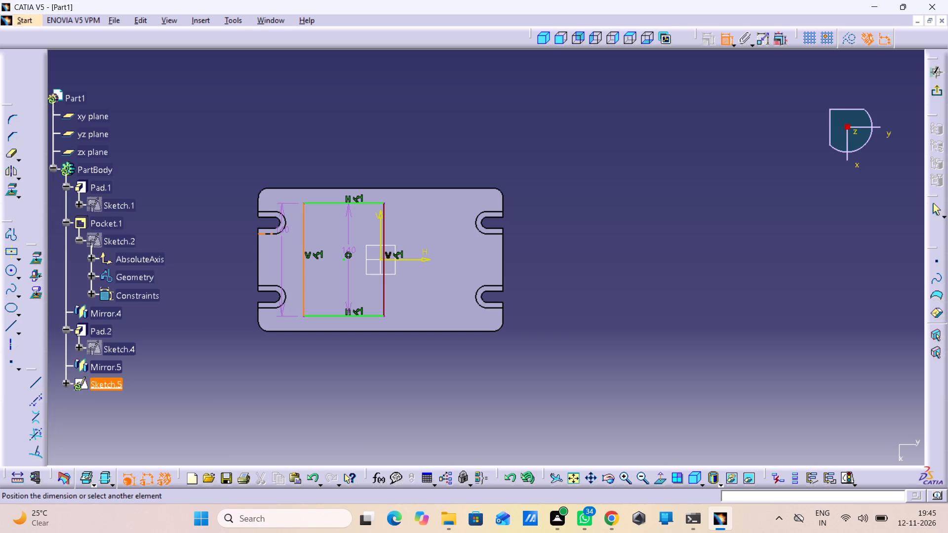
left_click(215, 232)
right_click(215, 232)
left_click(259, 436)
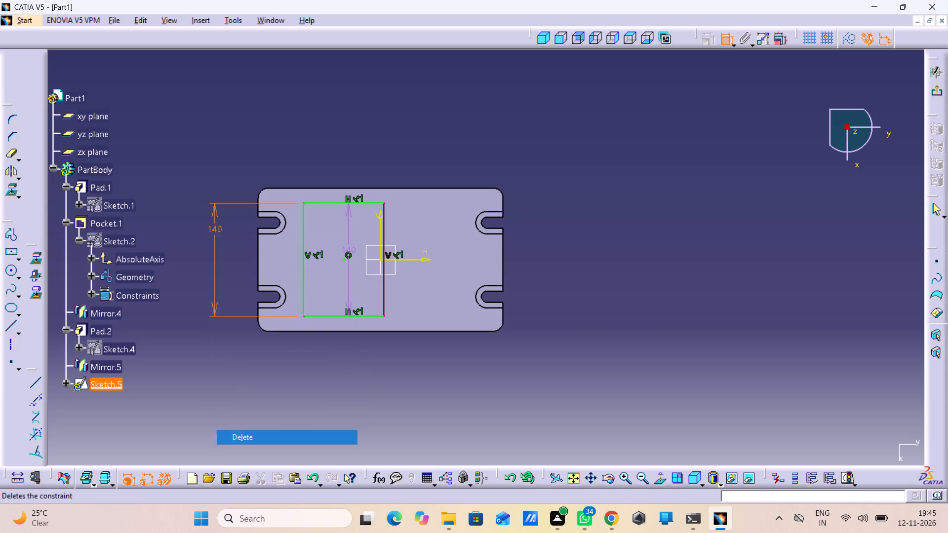
Dimension the rectangle's horizontal width and set it to 140 mm.
left_click(362, 314)
left_click(329, 281)
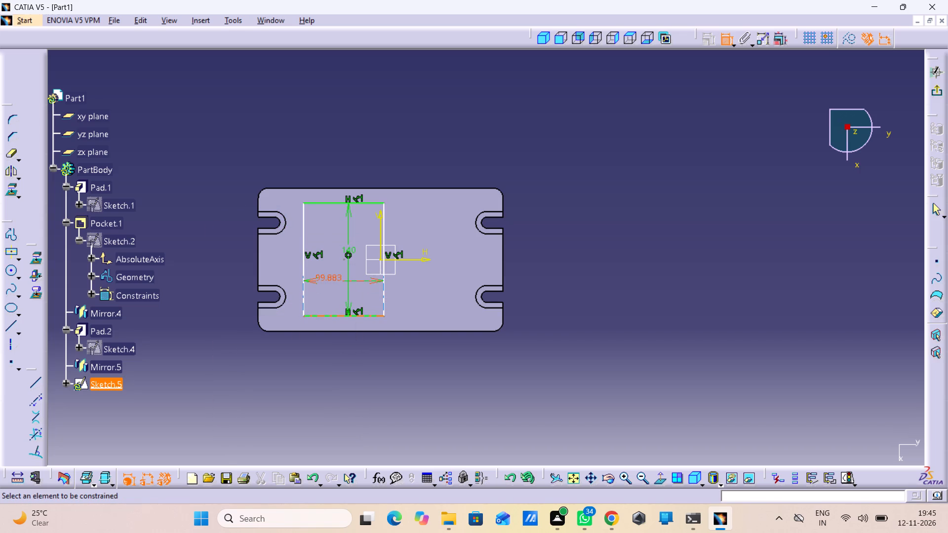
double_click(328, 278)
type("140")
key("Return")
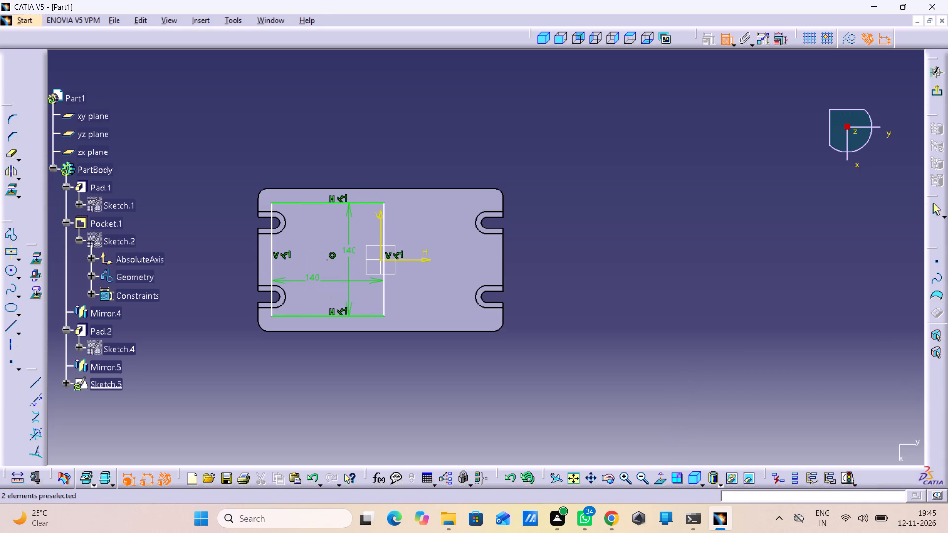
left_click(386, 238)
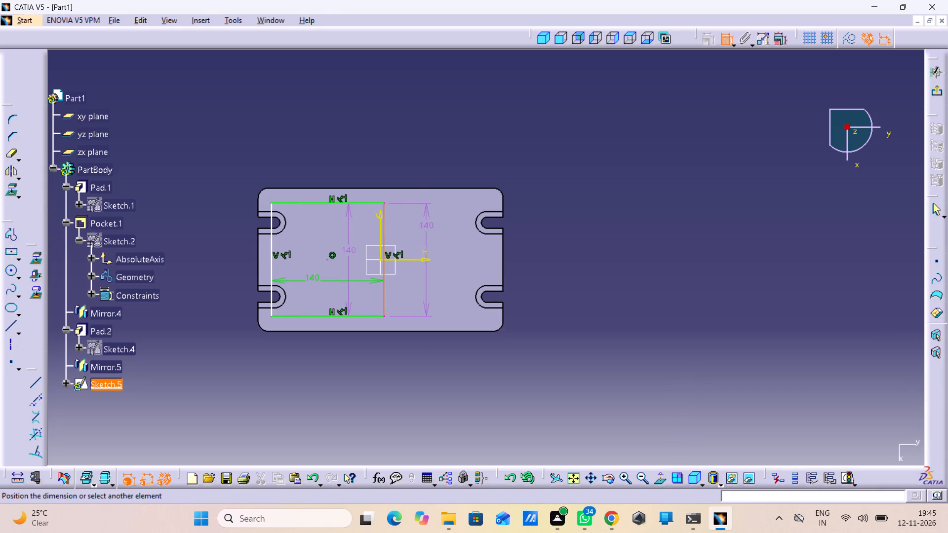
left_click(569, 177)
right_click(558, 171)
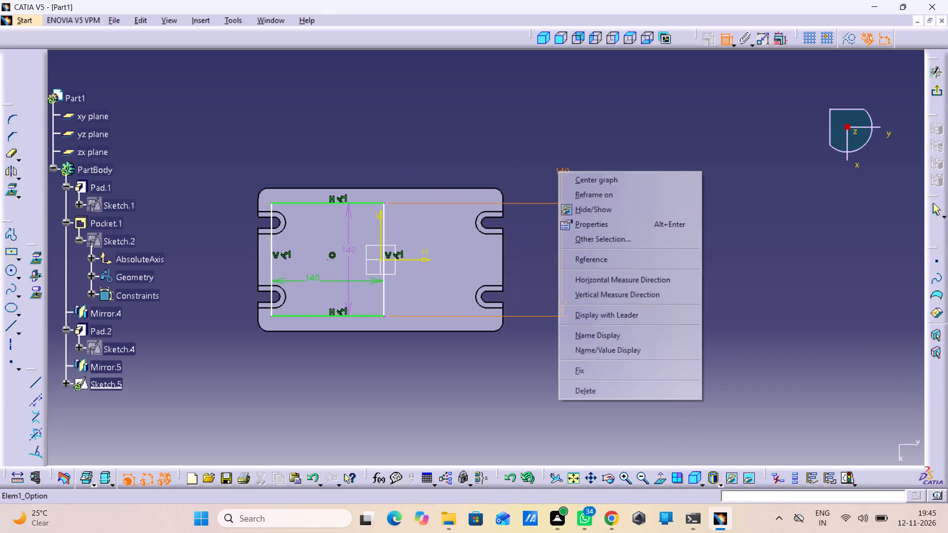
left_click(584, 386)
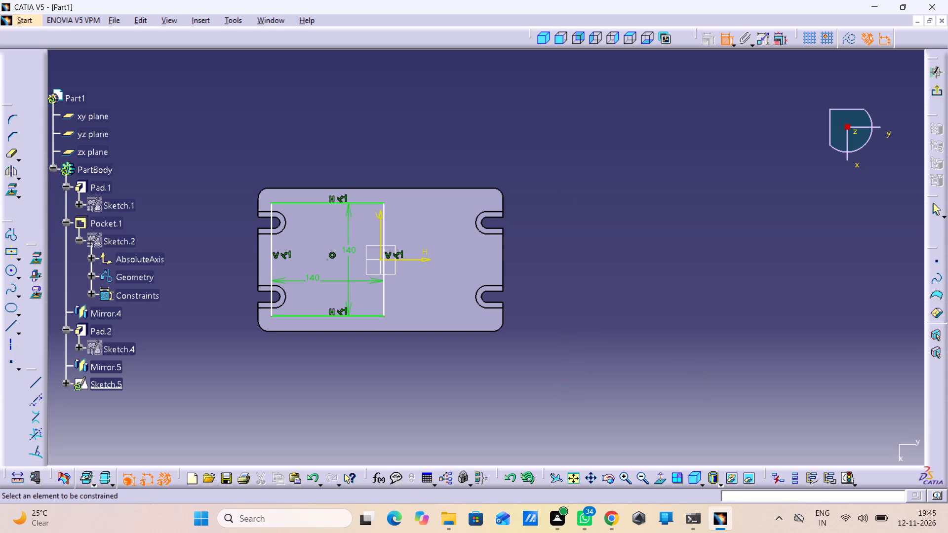
Add a width dimension above the rectangle from its top edge and delete the width dimension inside it.
left_click(360, 201)
left_click(390, 141)
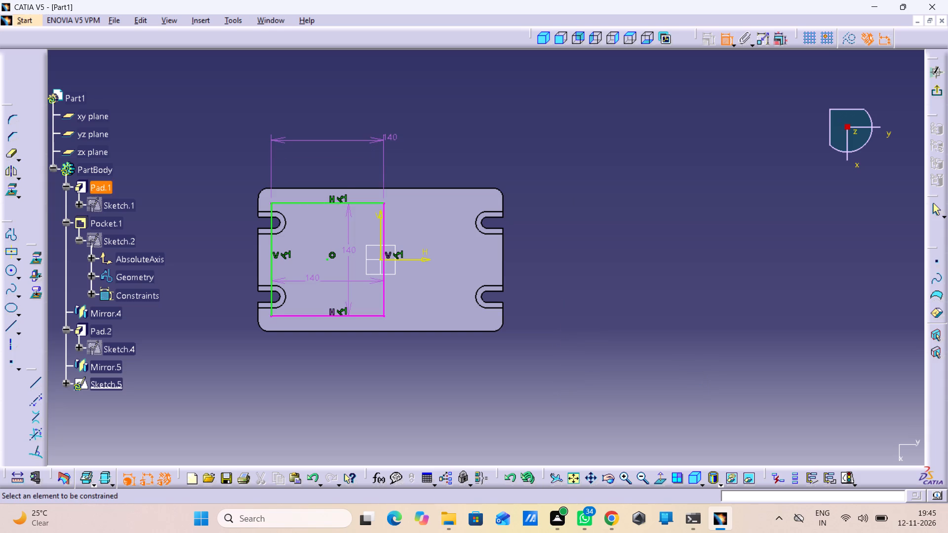
right_click(311, 278)
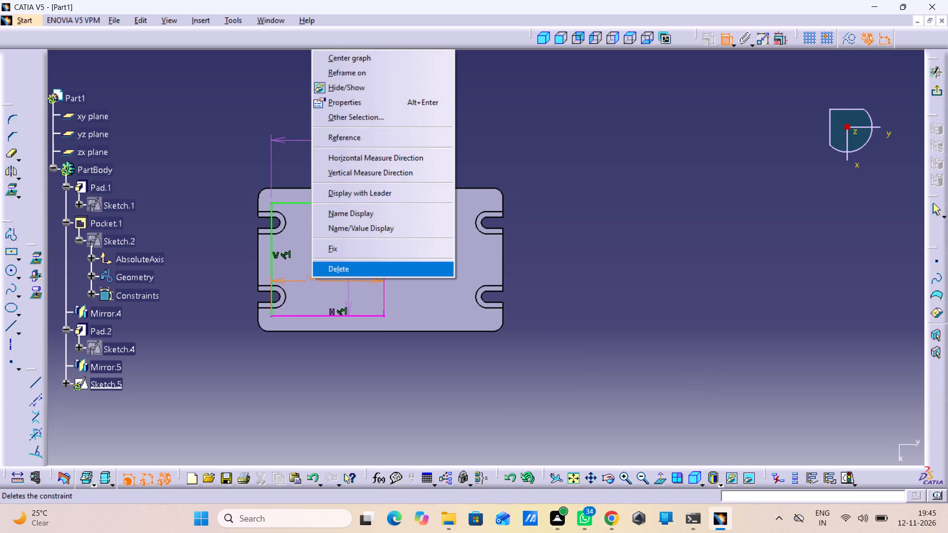
left_click(353, 266)
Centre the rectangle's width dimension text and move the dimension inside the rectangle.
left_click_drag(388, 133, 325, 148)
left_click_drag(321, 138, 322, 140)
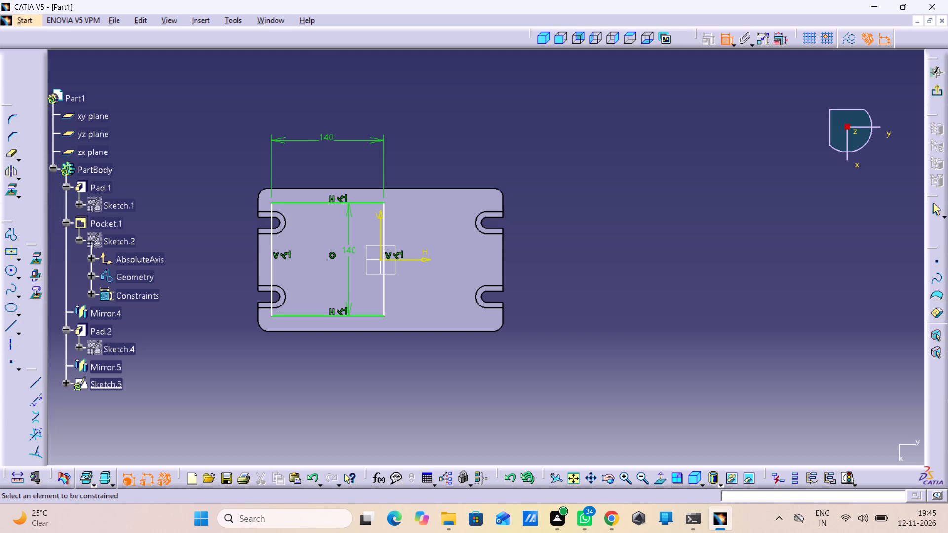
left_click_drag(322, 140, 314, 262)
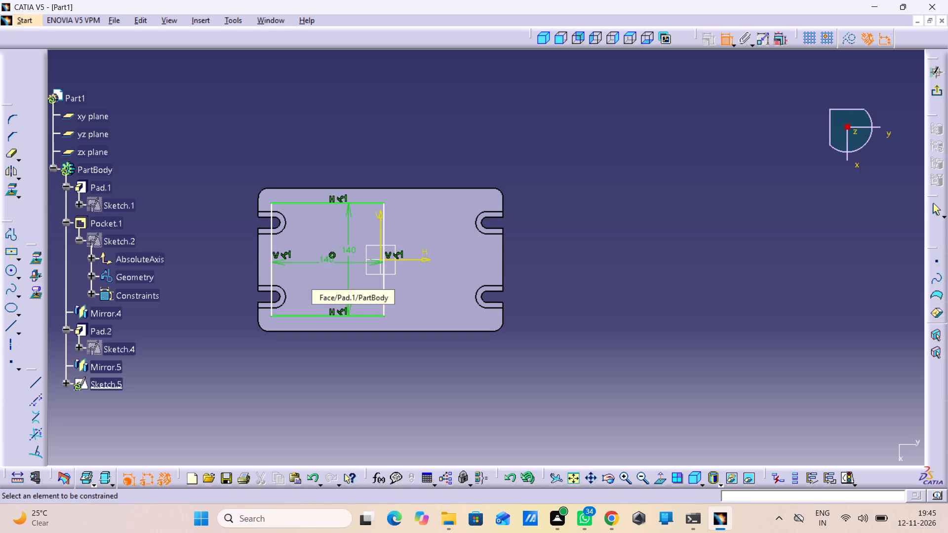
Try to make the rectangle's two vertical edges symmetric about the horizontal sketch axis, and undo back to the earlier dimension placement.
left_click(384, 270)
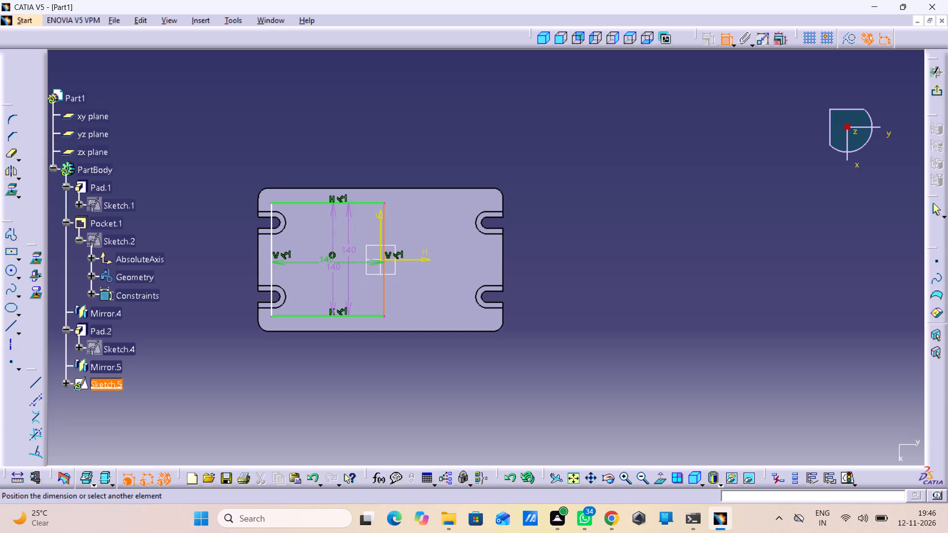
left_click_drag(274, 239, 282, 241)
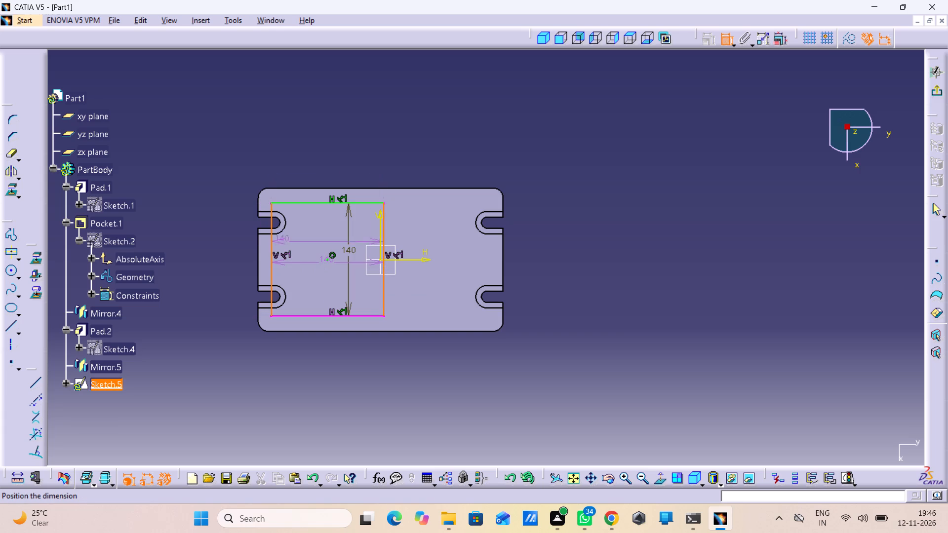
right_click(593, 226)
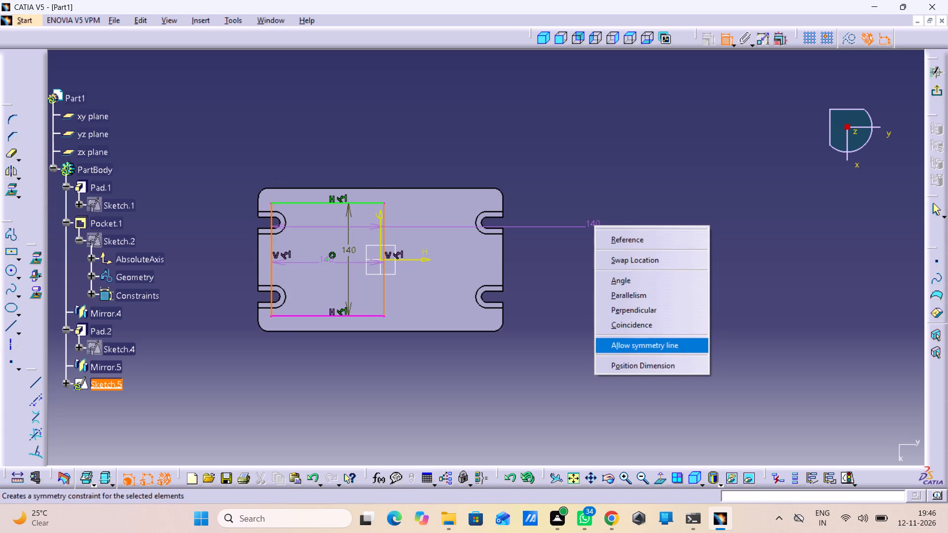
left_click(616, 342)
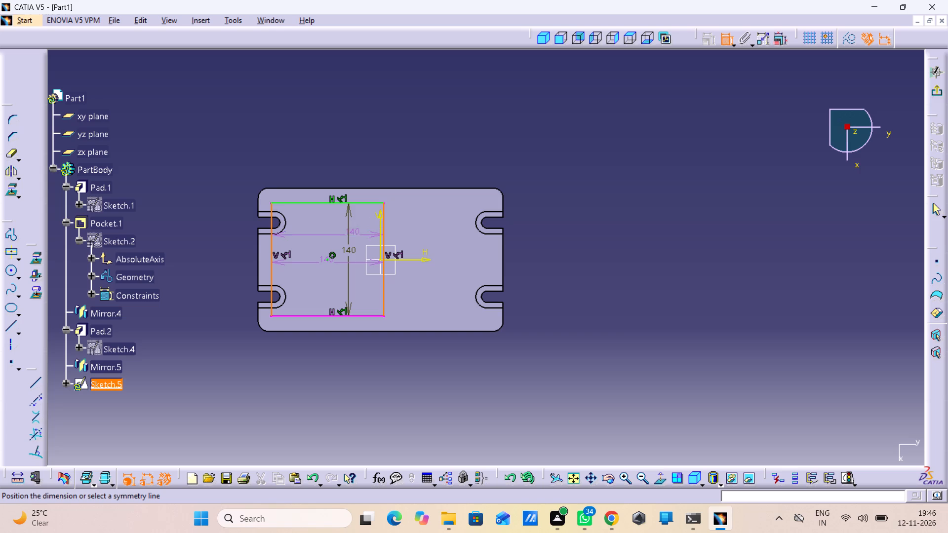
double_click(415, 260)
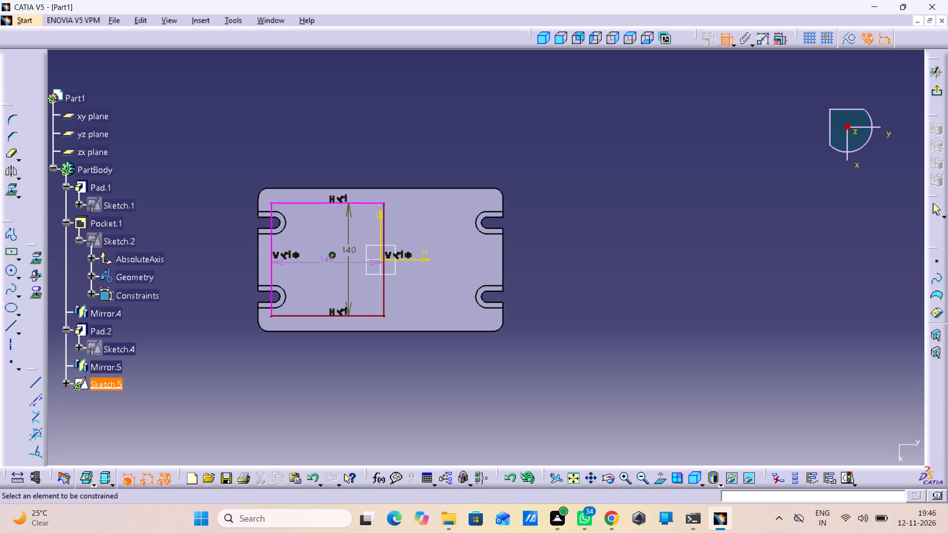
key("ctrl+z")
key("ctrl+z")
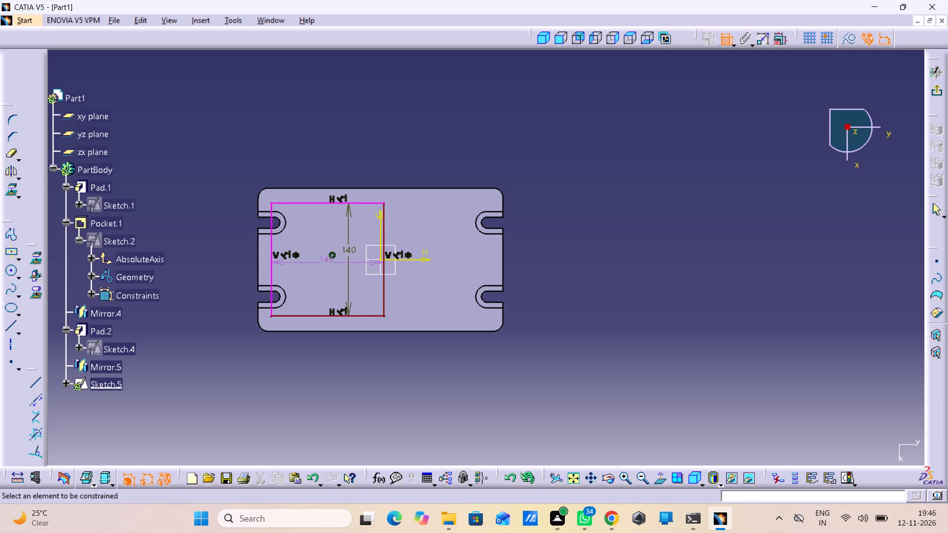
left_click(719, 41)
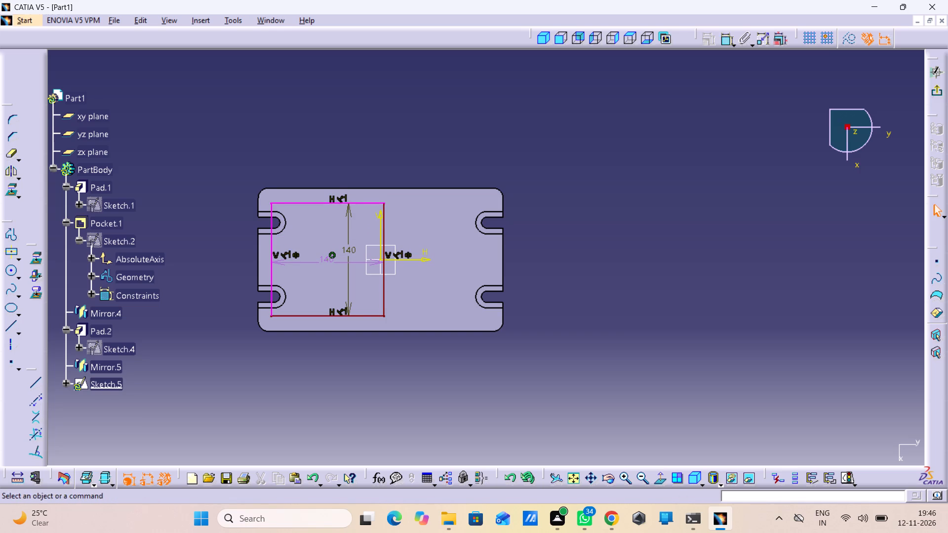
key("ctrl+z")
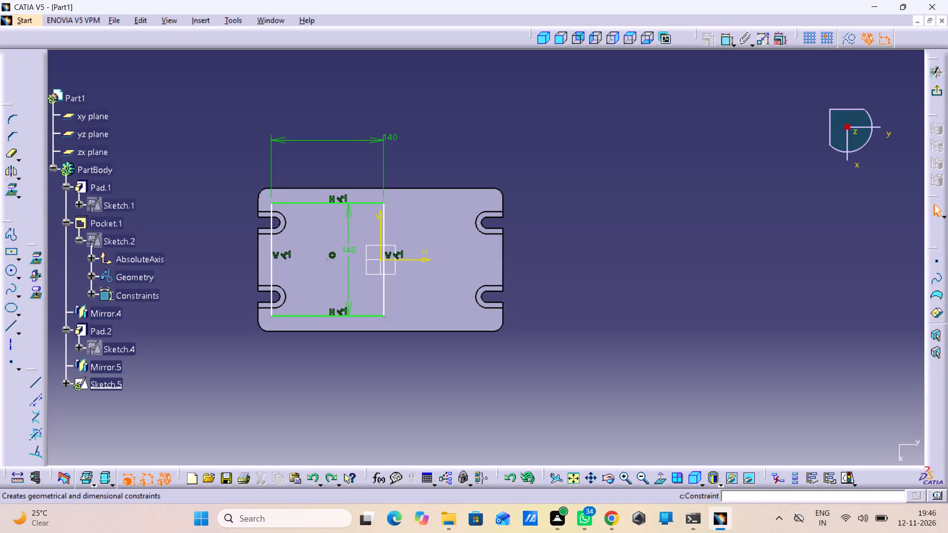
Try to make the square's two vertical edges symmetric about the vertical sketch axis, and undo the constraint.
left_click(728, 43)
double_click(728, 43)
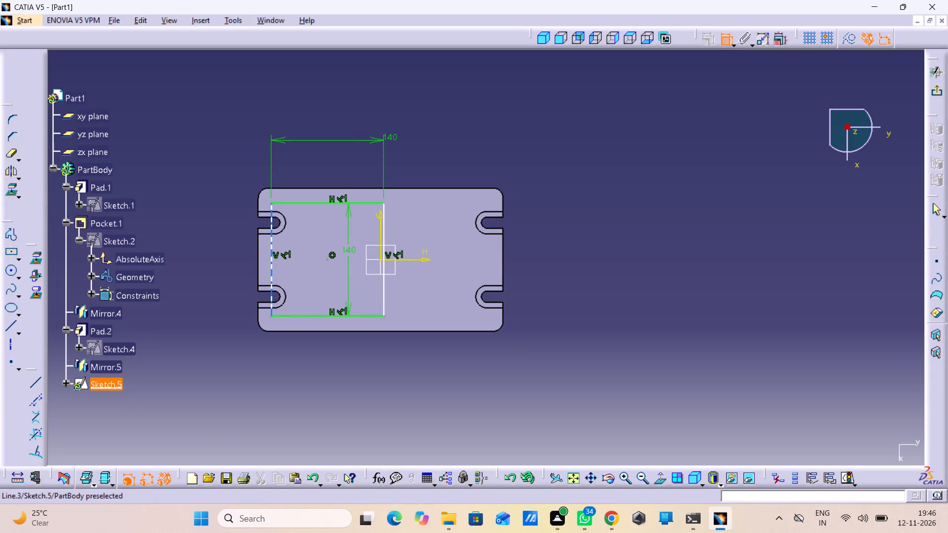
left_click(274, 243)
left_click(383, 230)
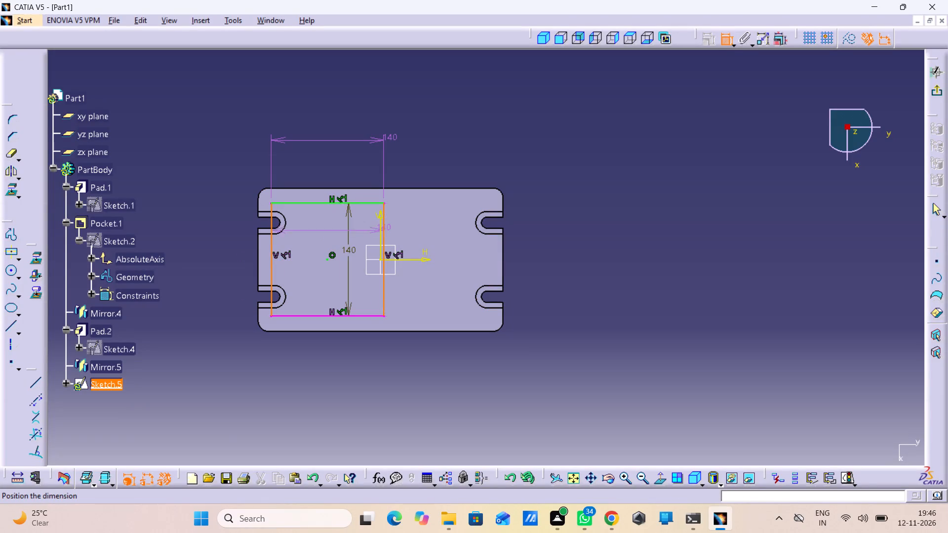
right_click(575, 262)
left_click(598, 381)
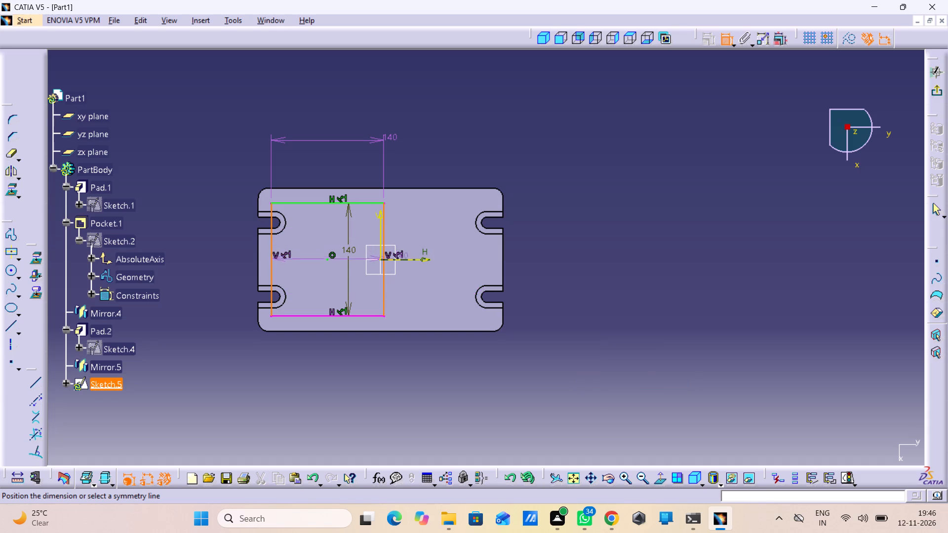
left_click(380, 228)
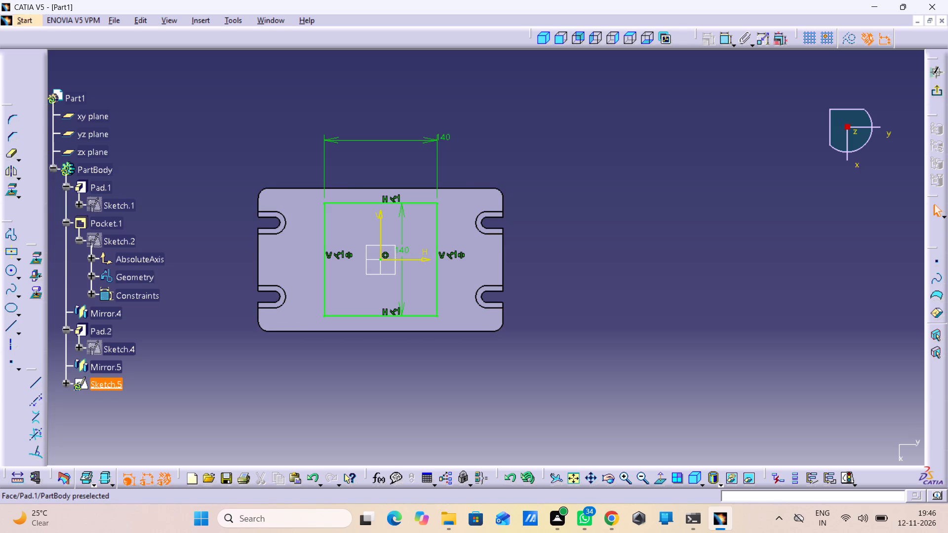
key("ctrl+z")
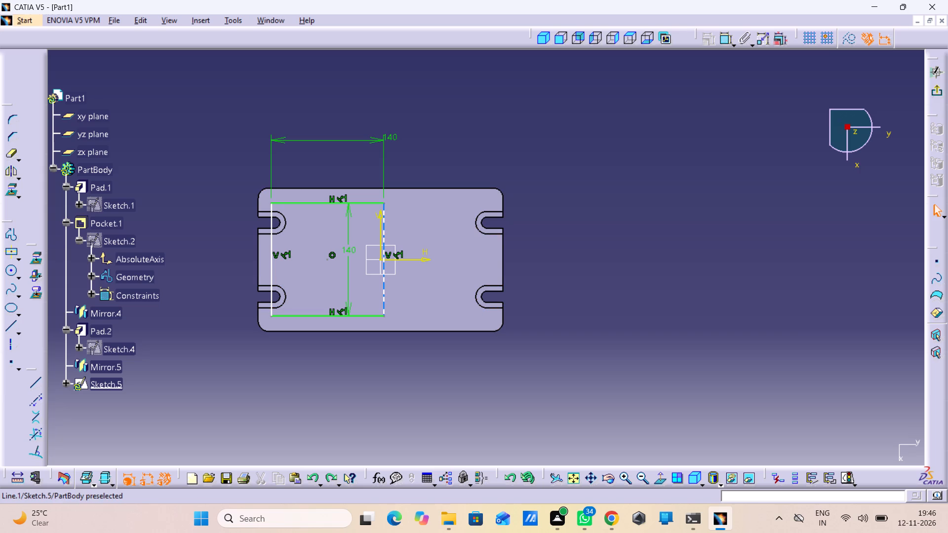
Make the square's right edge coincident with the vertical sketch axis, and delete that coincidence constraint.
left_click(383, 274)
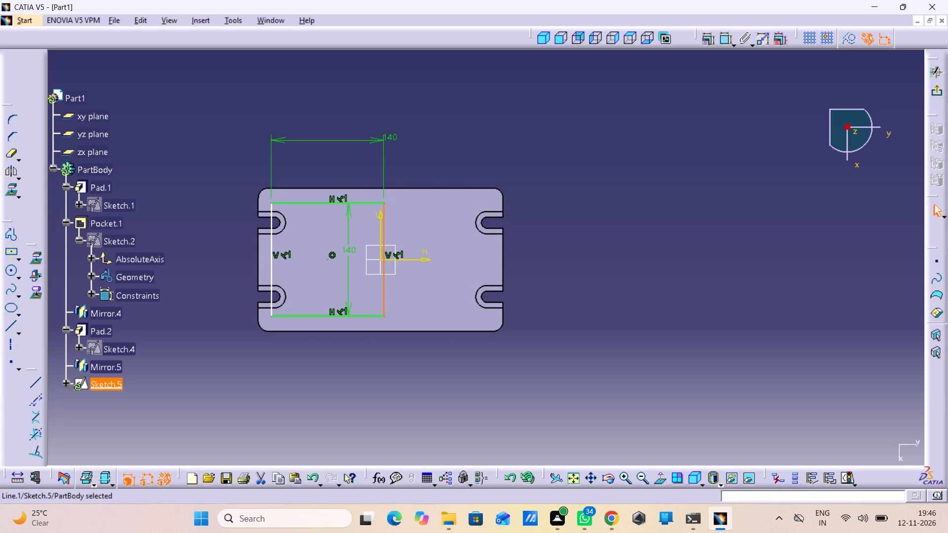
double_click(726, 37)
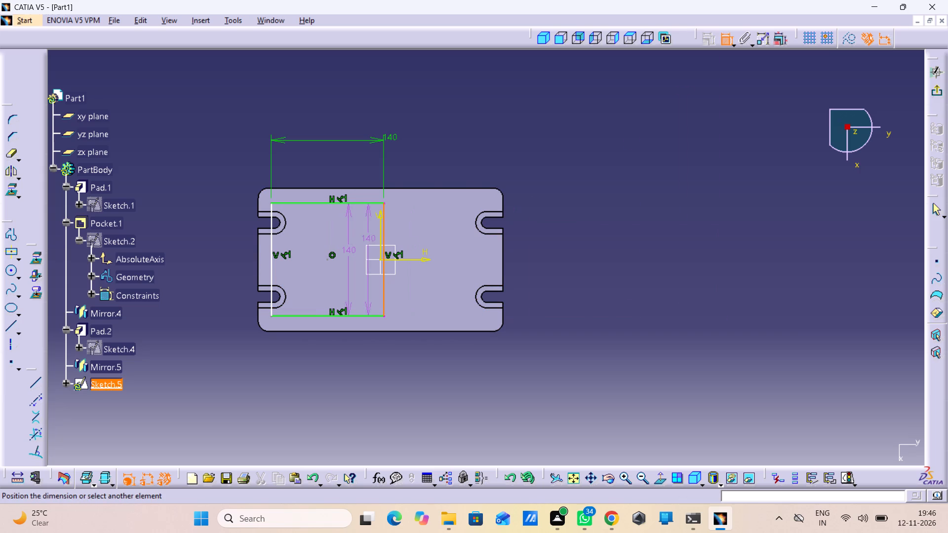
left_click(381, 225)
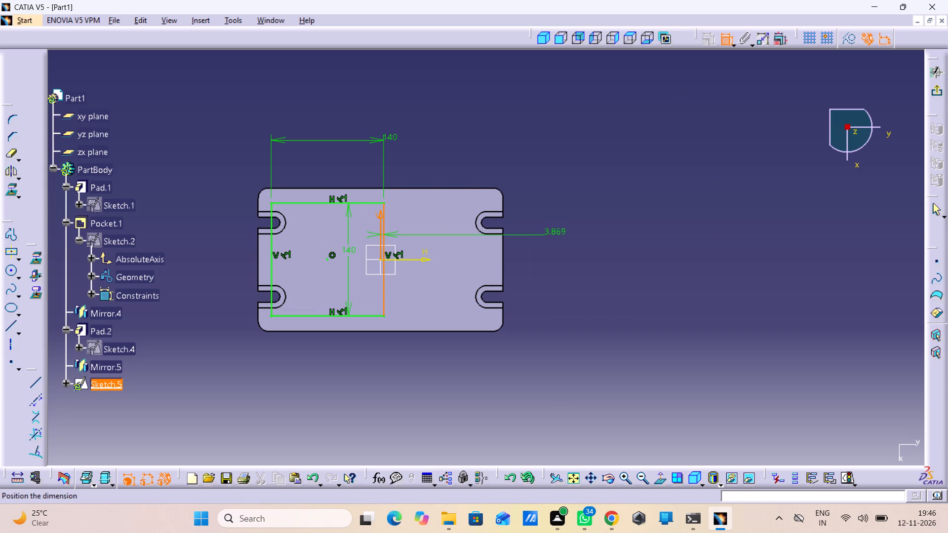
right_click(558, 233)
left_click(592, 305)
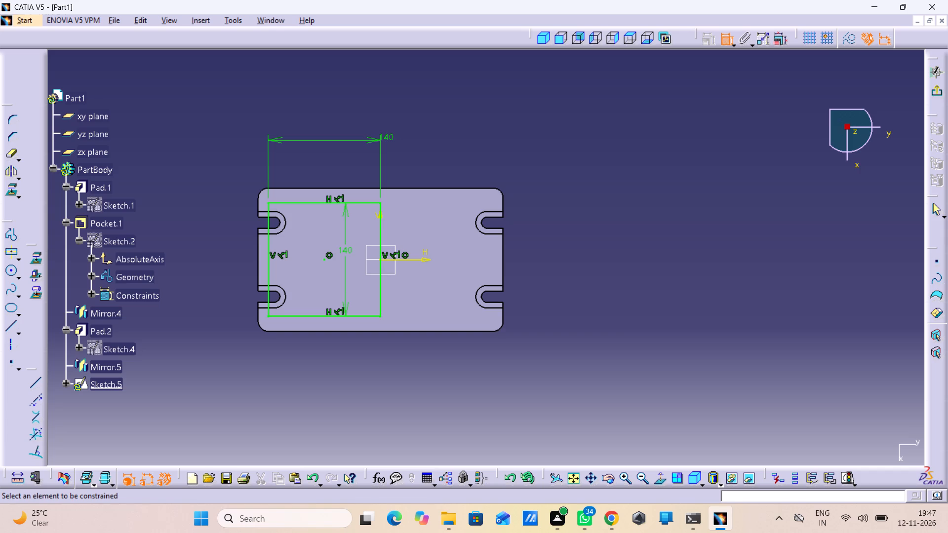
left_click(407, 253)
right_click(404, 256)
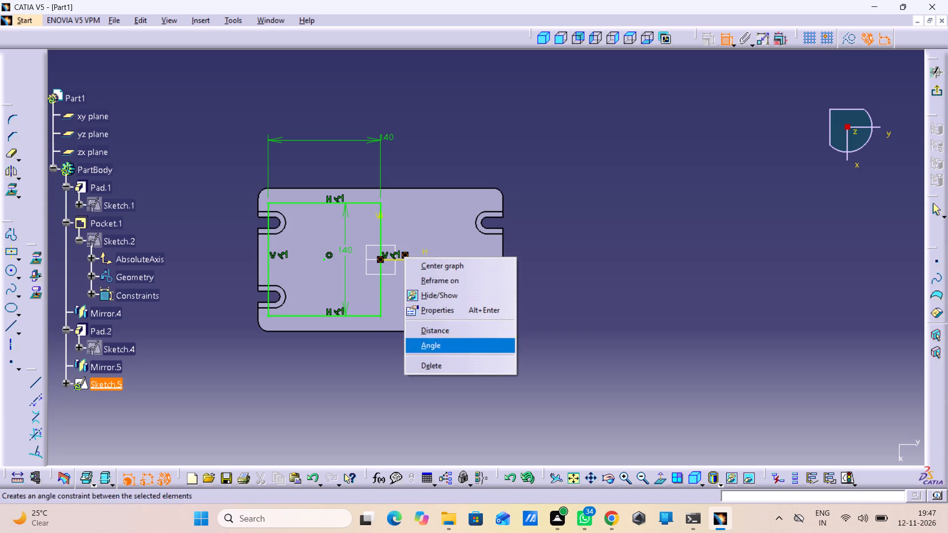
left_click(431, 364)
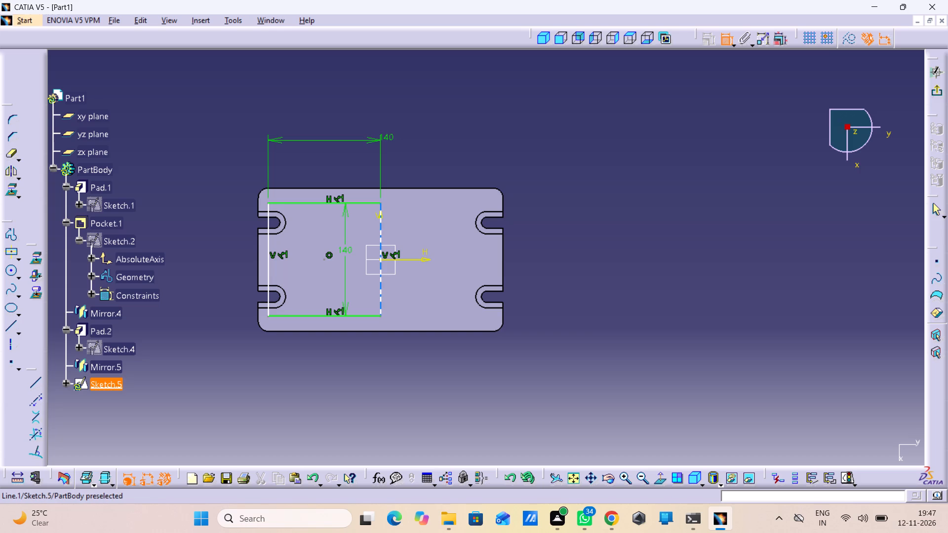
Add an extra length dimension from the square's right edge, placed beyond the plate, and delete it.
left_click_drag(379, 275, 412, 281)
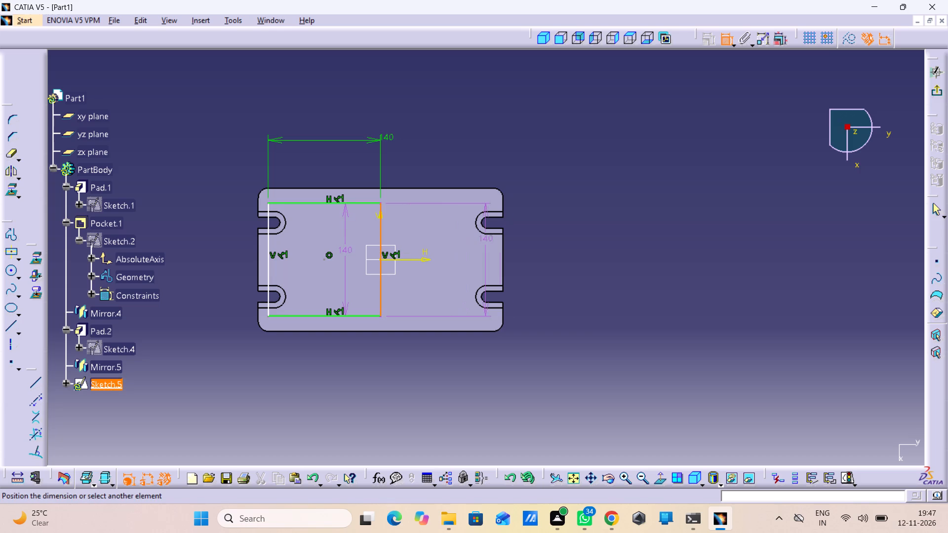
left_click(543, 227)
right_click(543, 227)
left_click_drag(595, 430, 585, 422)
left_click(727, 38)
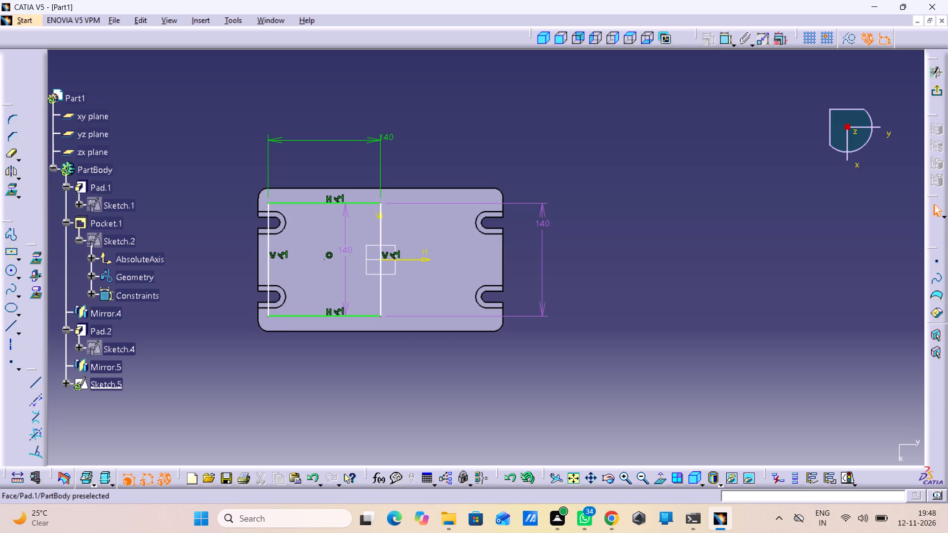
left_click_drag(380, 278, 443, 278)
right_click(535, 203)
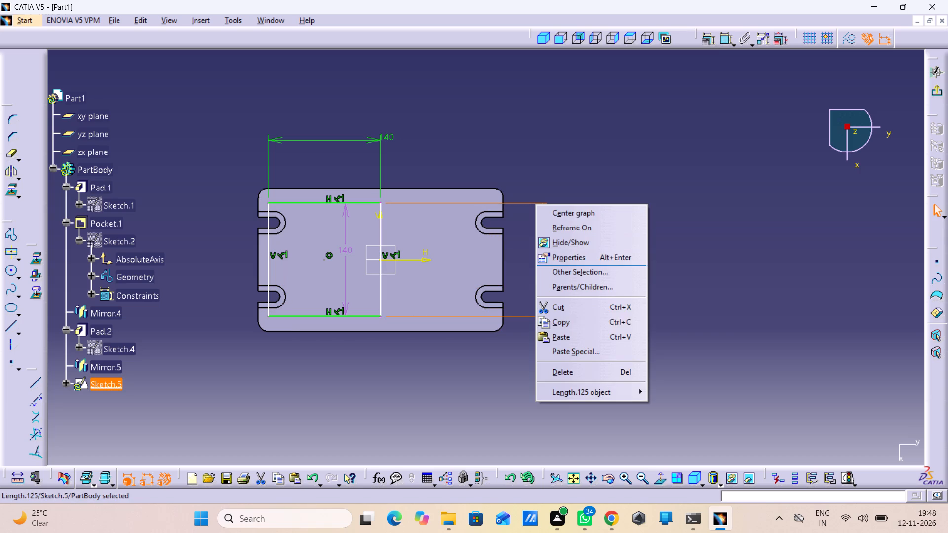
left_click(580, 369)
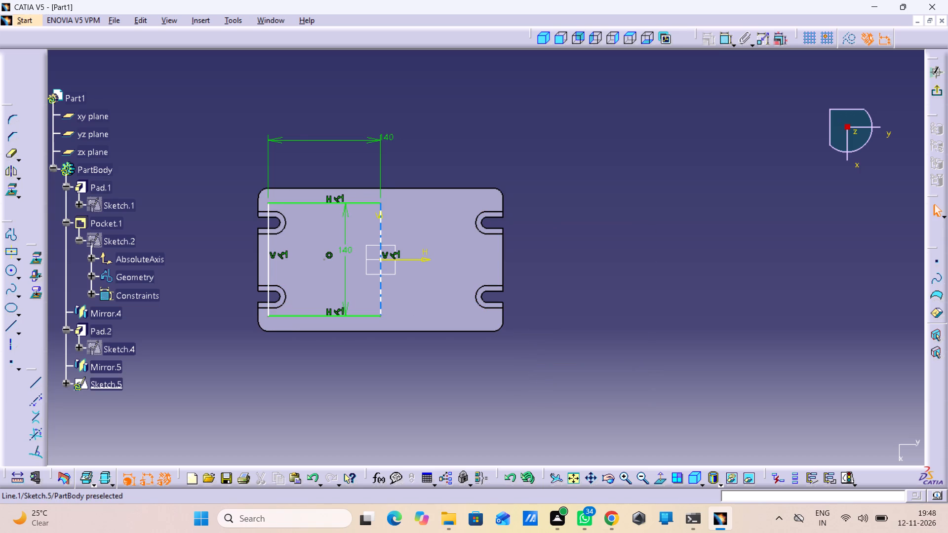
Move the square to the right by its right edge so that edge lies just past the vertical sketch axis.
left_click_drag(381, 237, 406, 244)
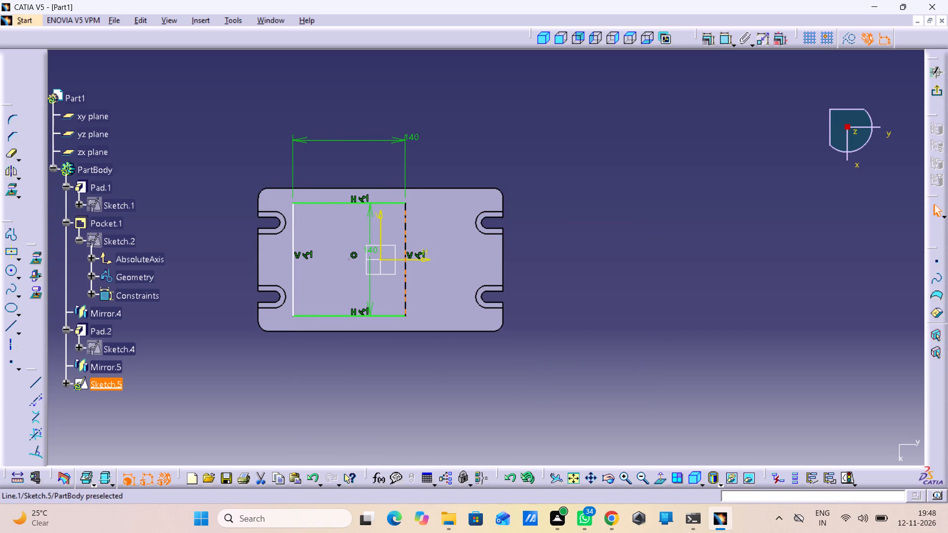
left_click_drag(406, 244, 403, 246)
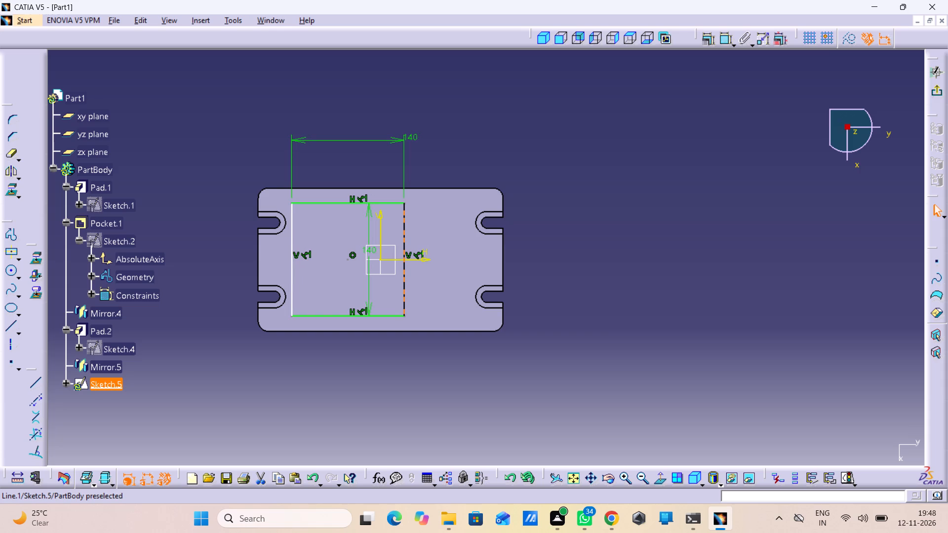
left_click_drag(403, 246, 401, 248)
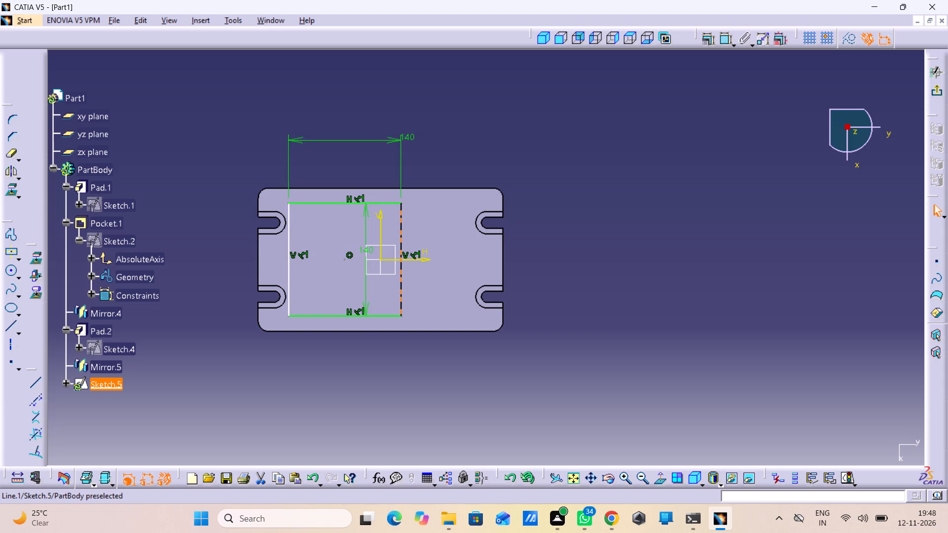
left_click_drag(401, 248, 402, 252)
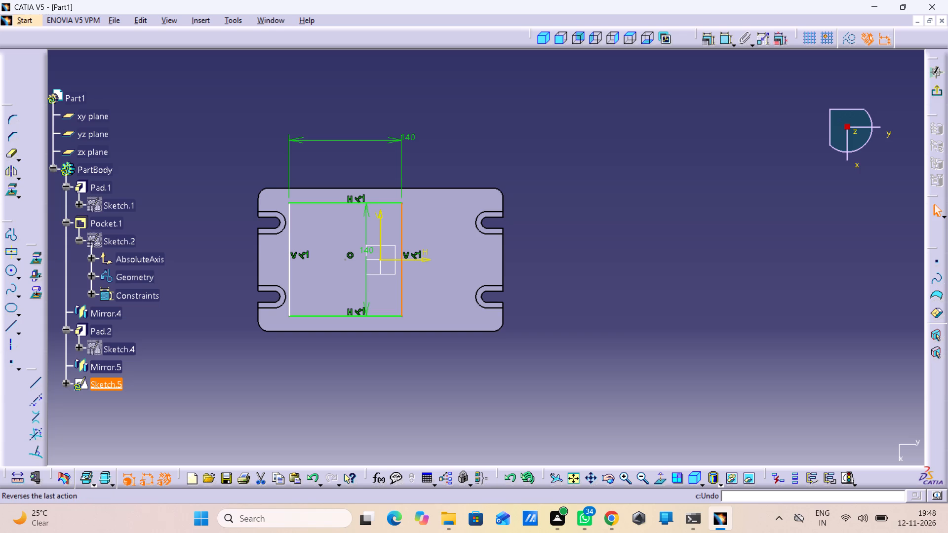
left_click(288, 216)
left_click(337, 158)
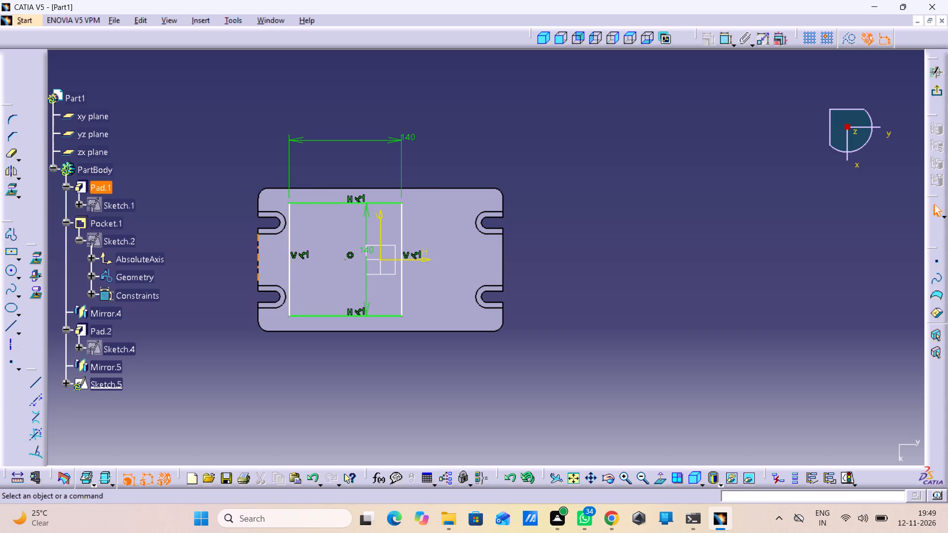
Round all four corners of the square with a 12.5 mm radius, converting the constrained edge lengths into distances.
left_click(291, 205, "ctrl")
left_click_drag(288, 316, 294, 316, "ctrl")
left_click(406, 318, "ctrl")
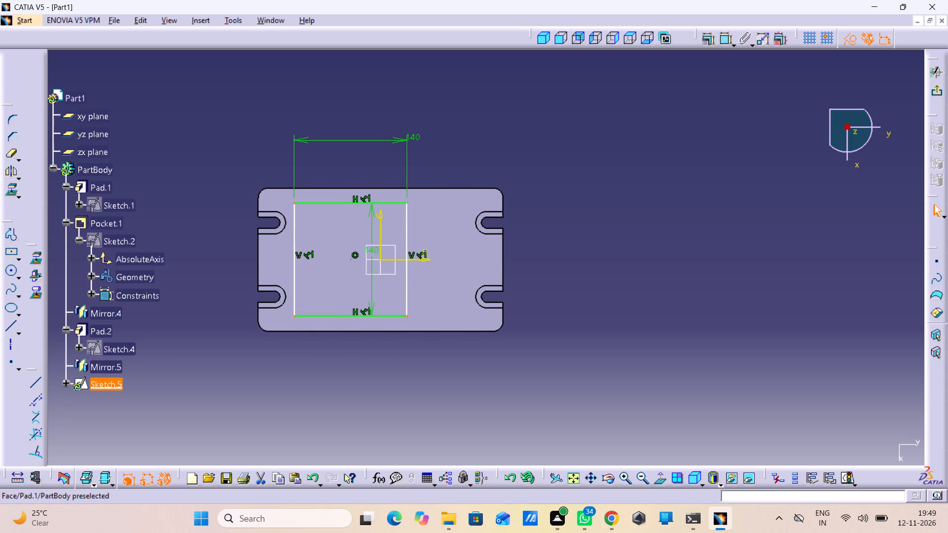
left_click(408, 203, "ctrl")
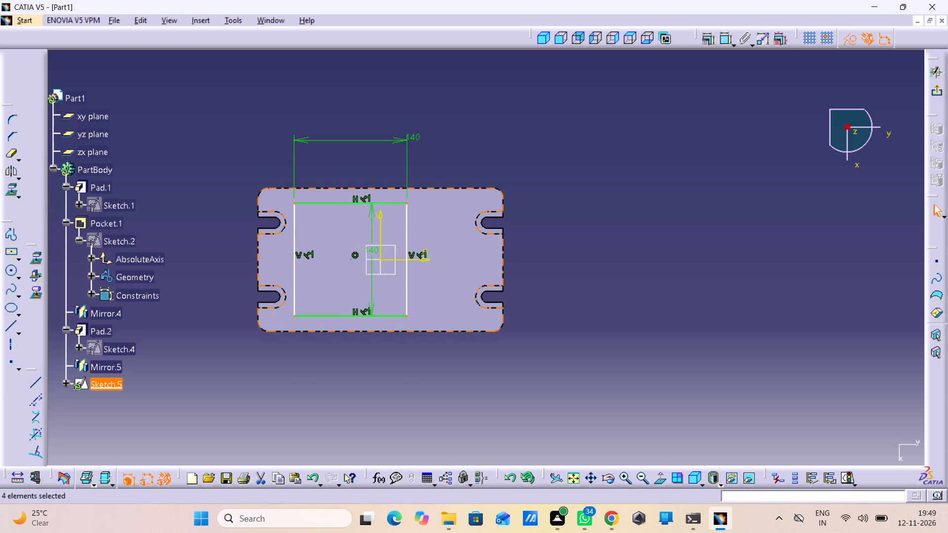
left_click(14, 120)
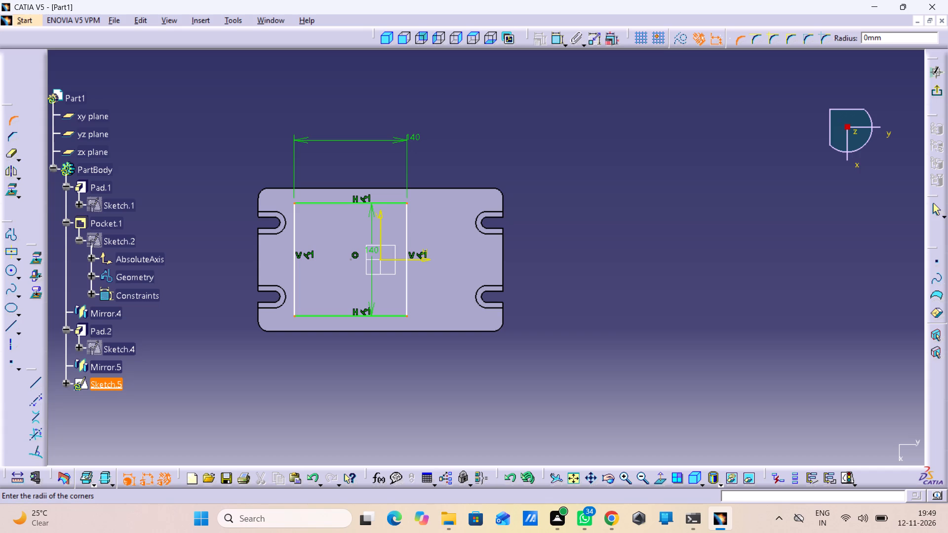
type("12")
type(".5")
key("Return")
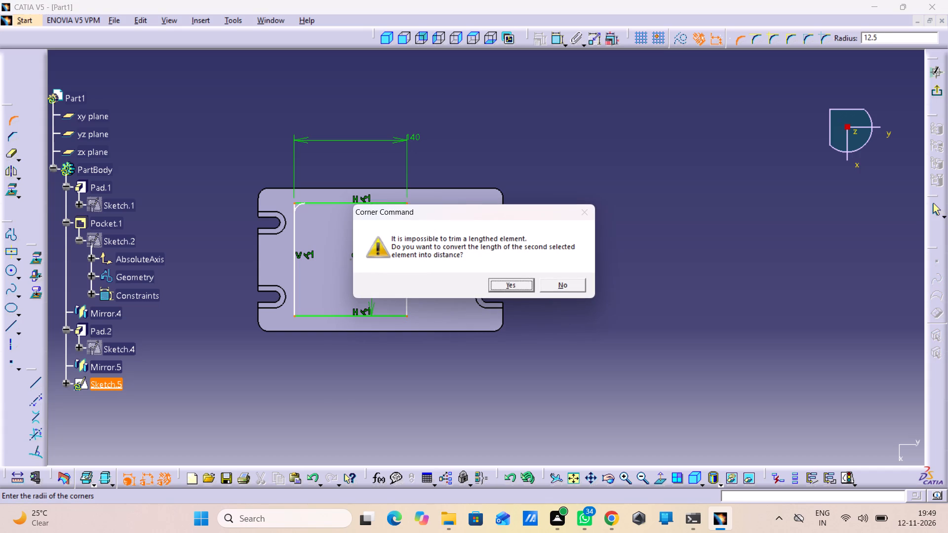
left_click(508, 283)
left_click(512, 282)
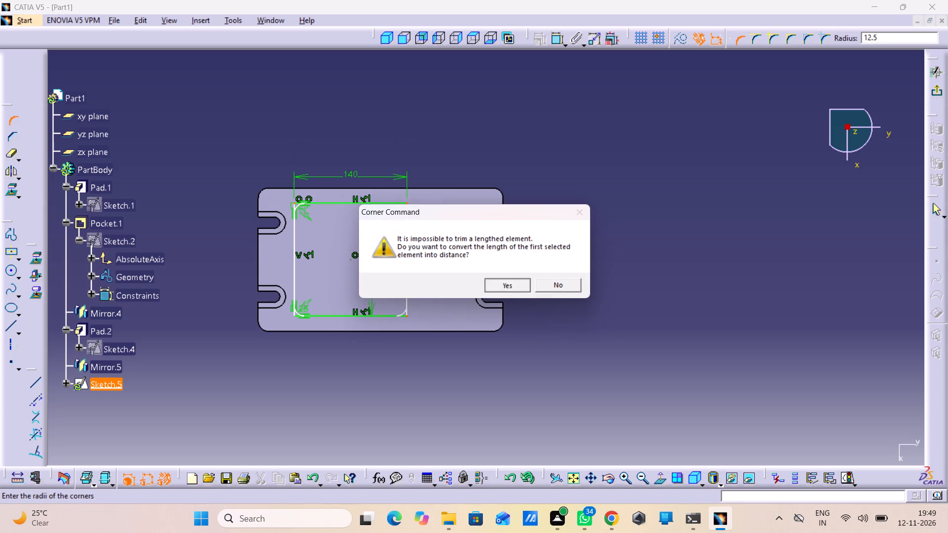
left_click(558, 257)
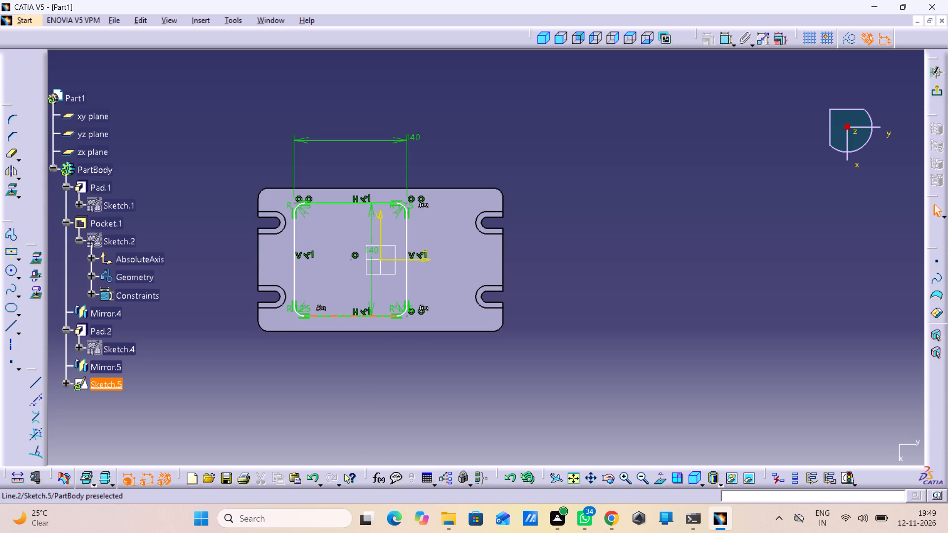
Dimension the horizontal distance from the plate's left edge to the square's centre point, below the plate, and set it to 106 mm.
left_click(351, 259)
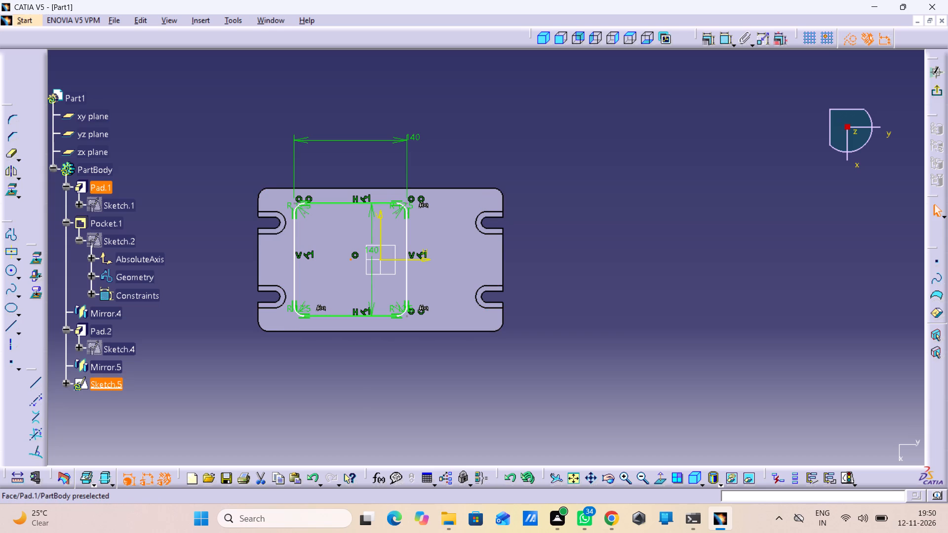
double_click(727, 38)
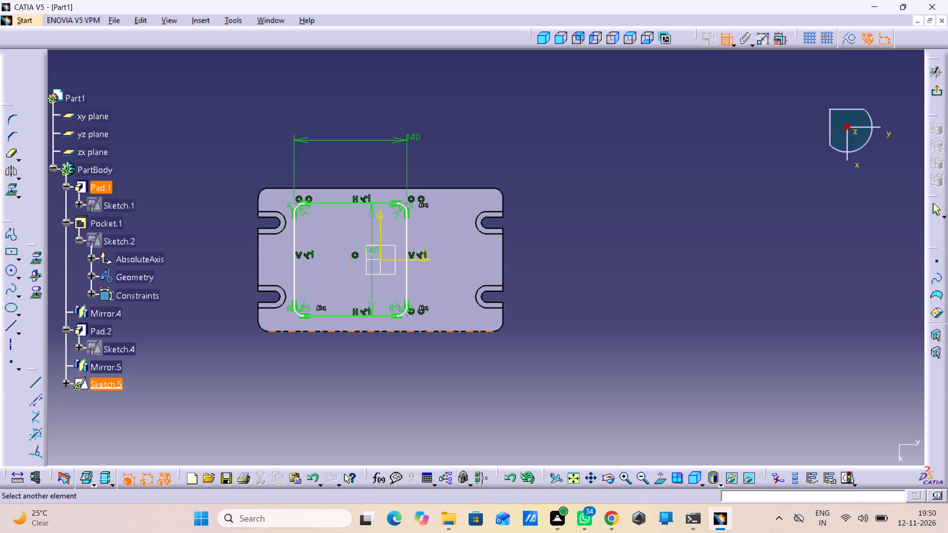
left_click_drag(256, 311, 266, 321)
left_click(310, 360)
double_click(303, 353)
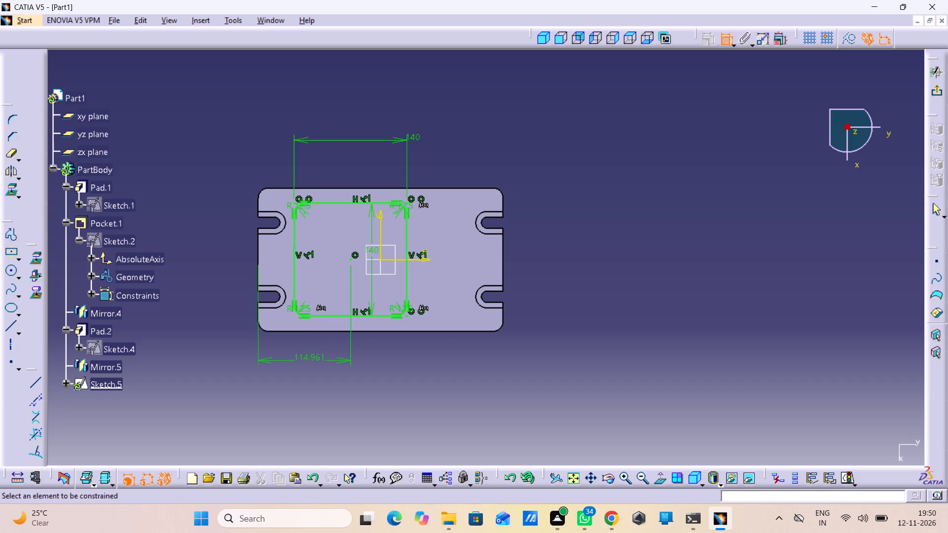
type("106")
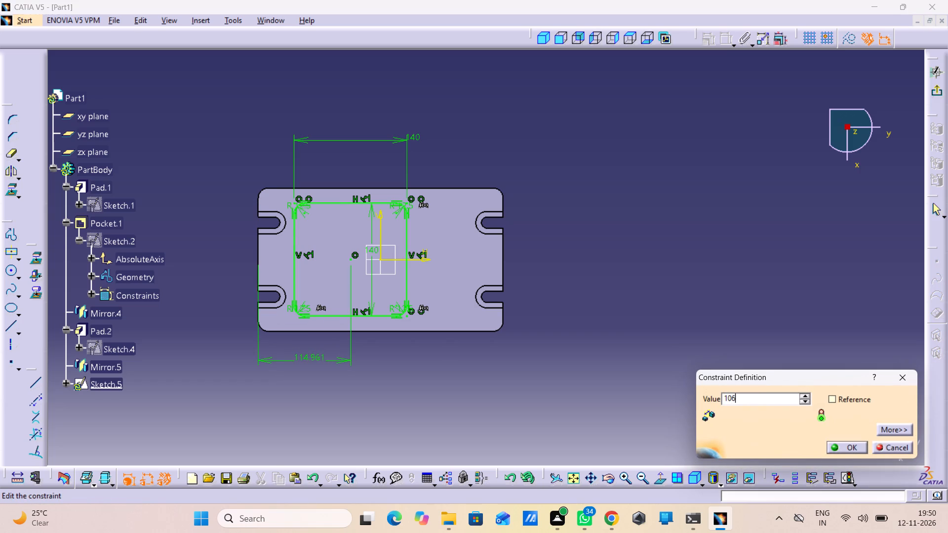
key("Return")
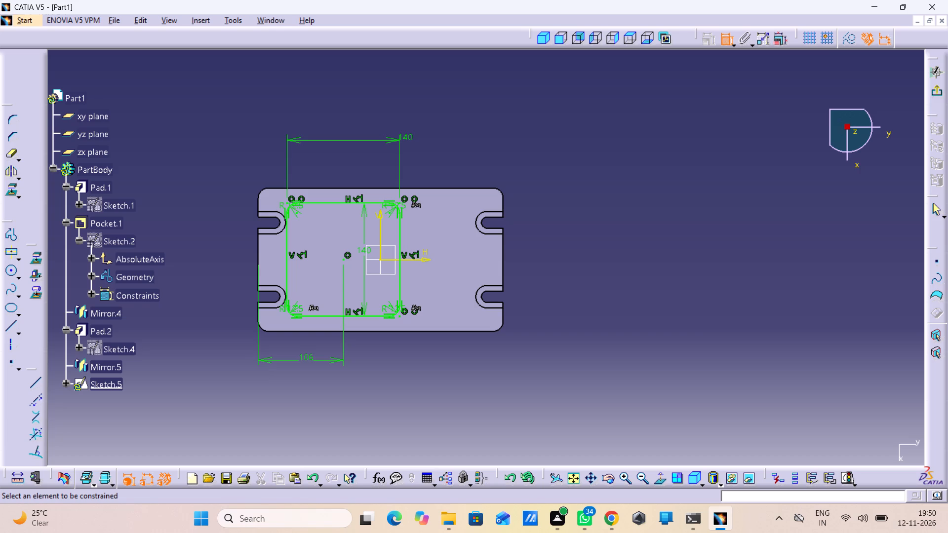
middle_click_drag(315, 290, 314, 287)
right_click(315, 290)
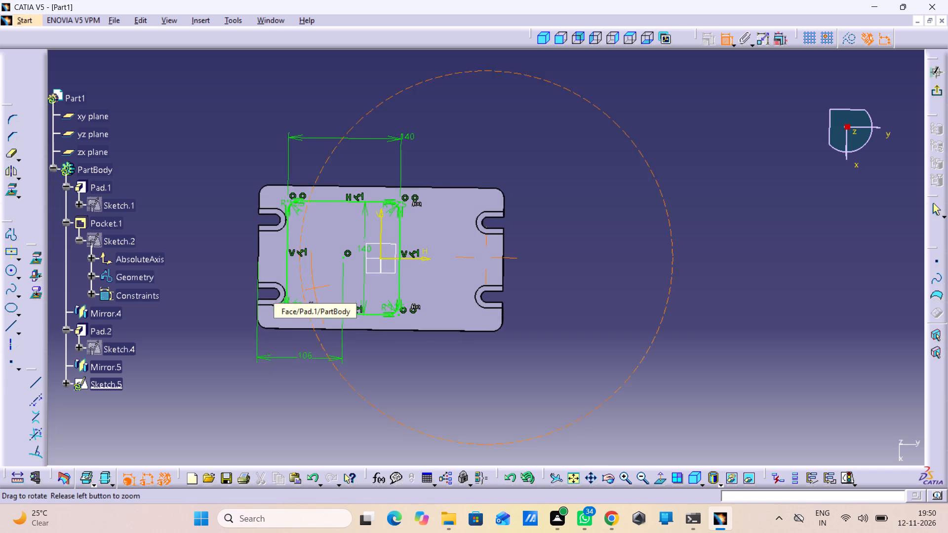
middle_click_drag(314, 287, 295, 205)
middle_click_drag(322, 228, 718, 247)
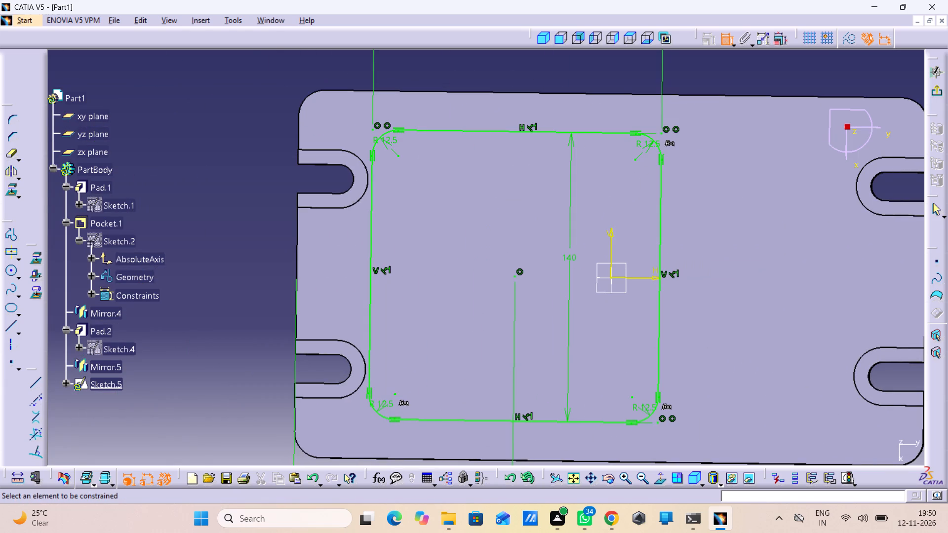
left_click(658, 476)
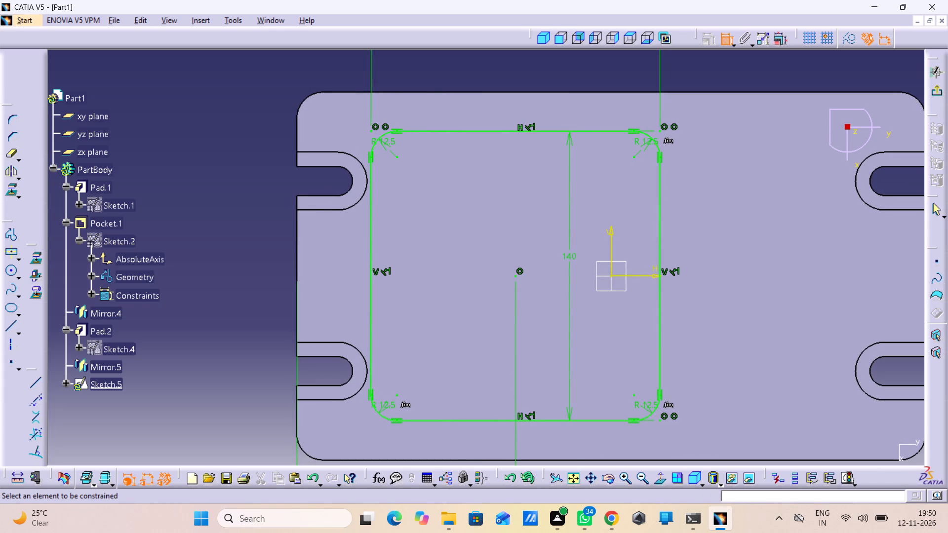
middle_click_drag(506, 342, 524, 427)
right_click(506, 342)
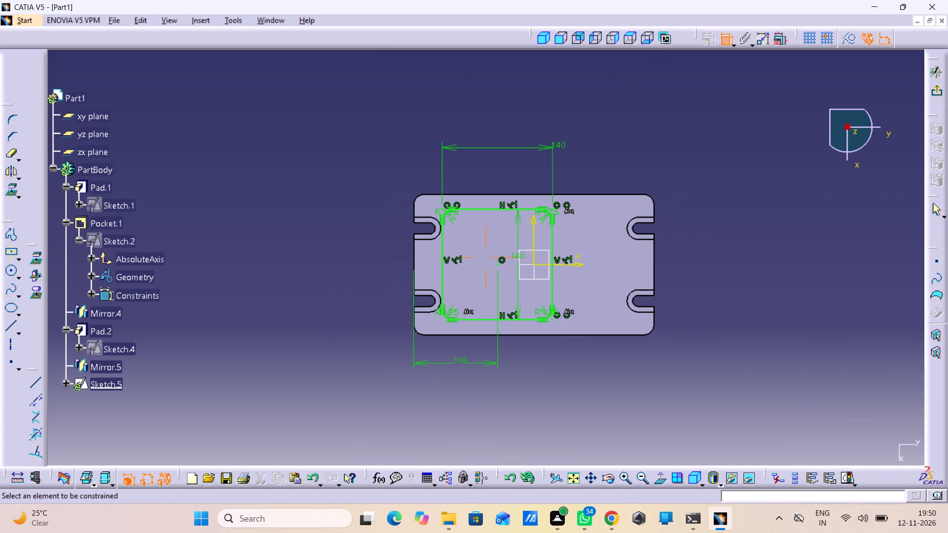
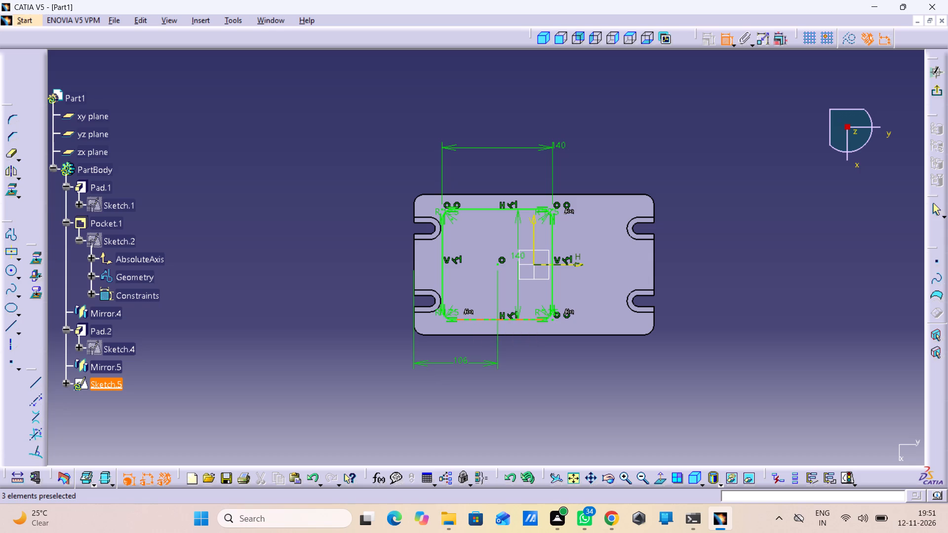
Exit the sketch and pad the rounded 140 mm square profile by 3 mm.
left_click(938, 95)
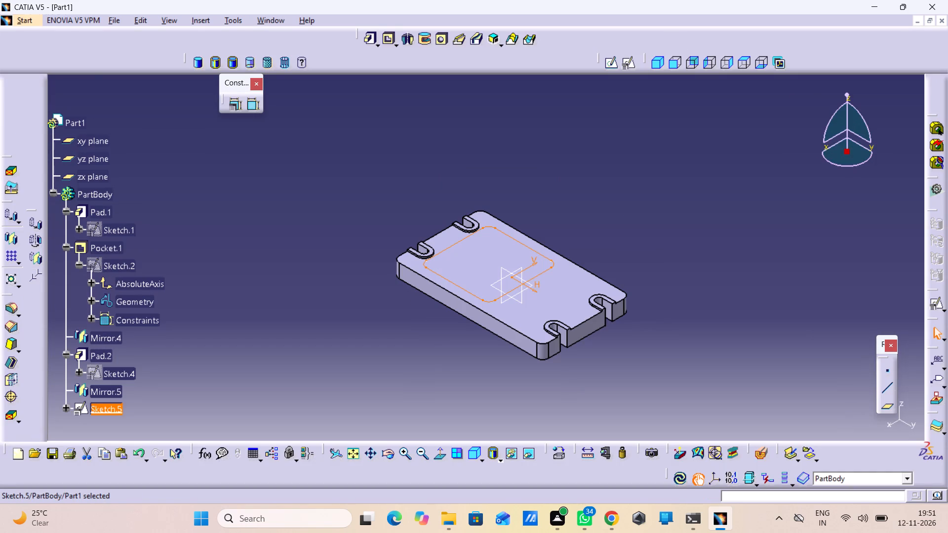
left_click(369, 38)
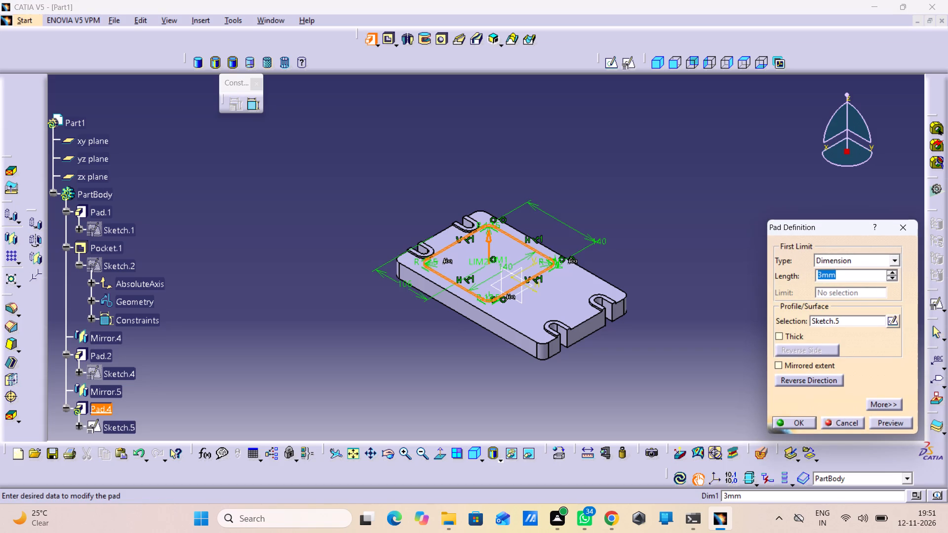
left_click(885, 426)
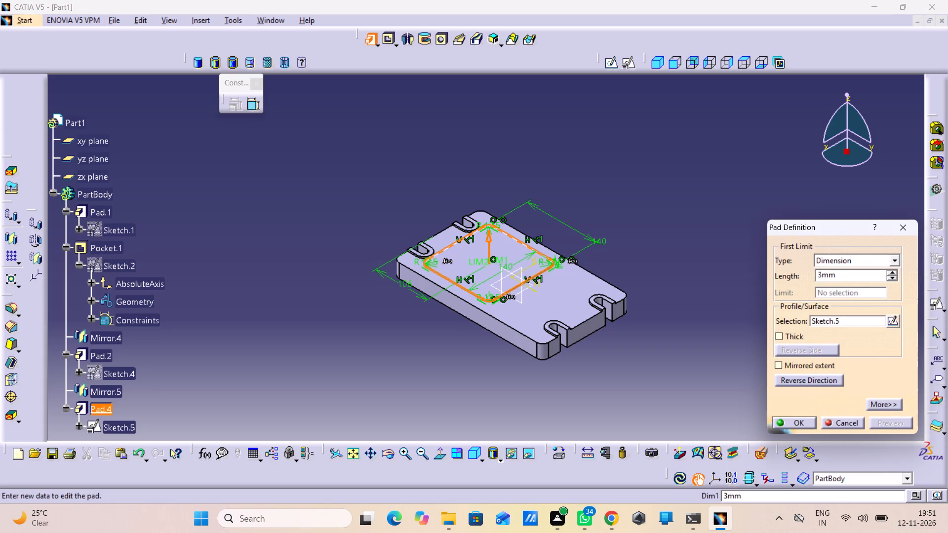
left_click(793, 427)
left_click(750, 405)
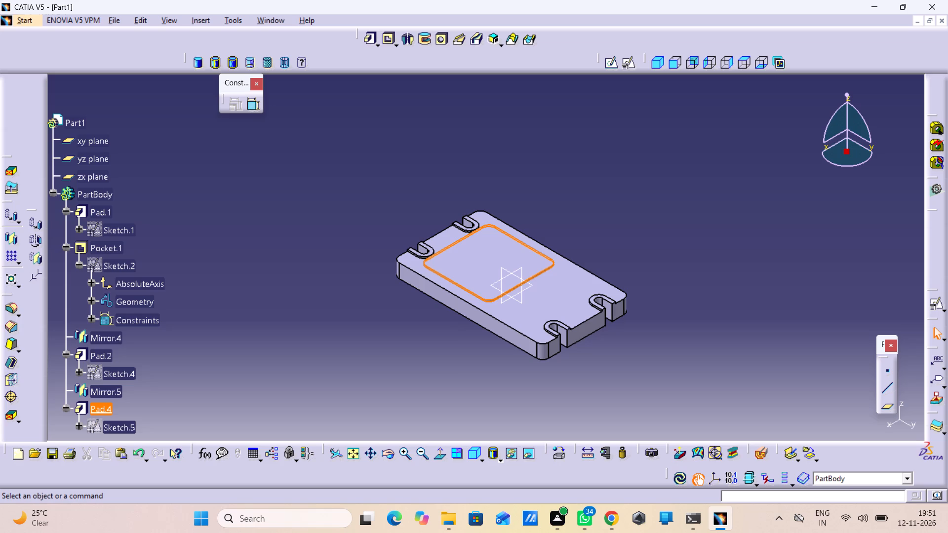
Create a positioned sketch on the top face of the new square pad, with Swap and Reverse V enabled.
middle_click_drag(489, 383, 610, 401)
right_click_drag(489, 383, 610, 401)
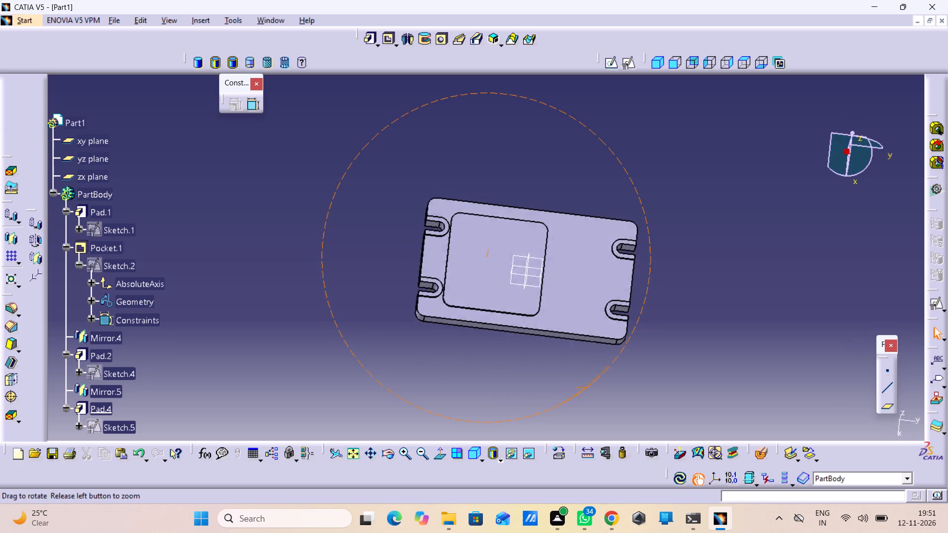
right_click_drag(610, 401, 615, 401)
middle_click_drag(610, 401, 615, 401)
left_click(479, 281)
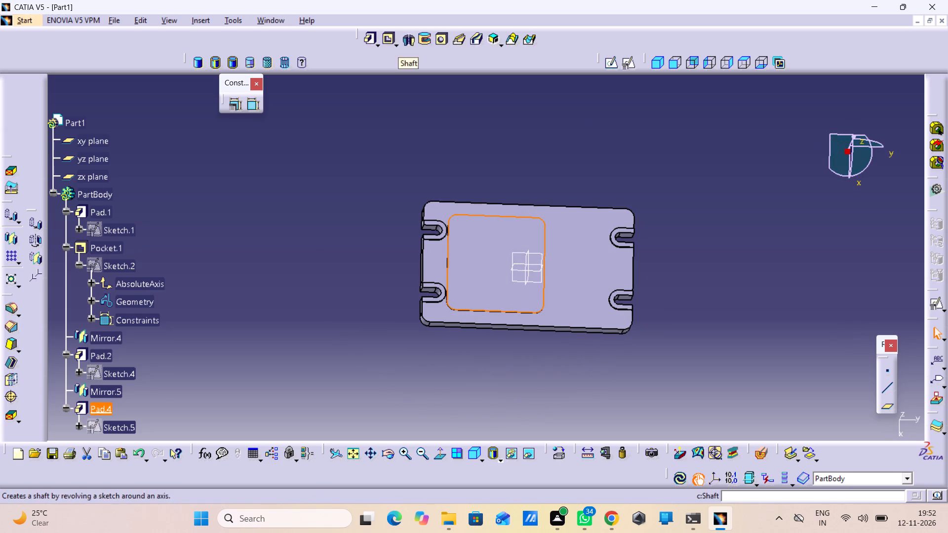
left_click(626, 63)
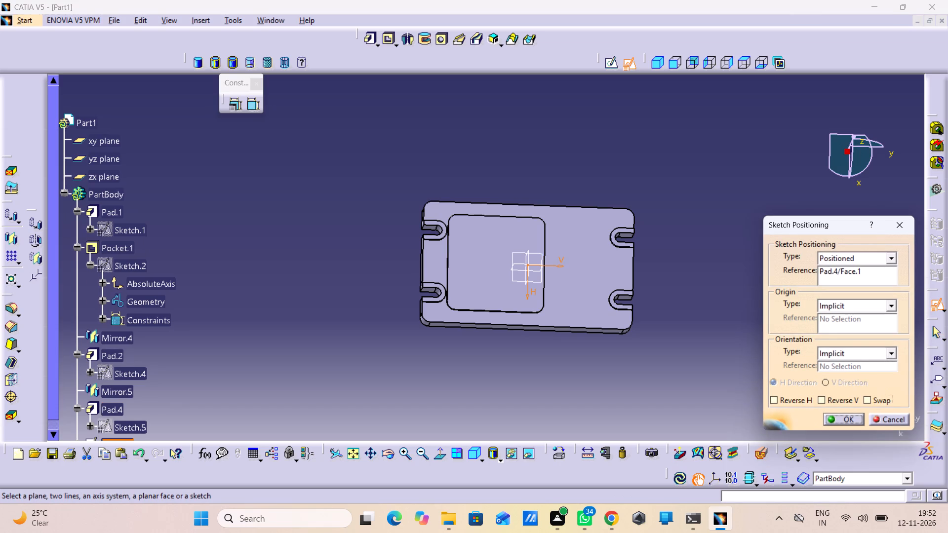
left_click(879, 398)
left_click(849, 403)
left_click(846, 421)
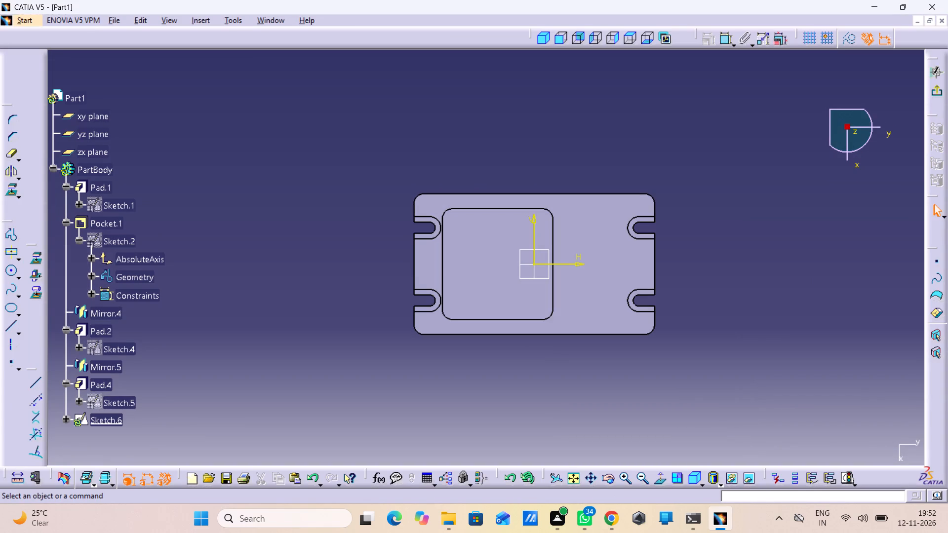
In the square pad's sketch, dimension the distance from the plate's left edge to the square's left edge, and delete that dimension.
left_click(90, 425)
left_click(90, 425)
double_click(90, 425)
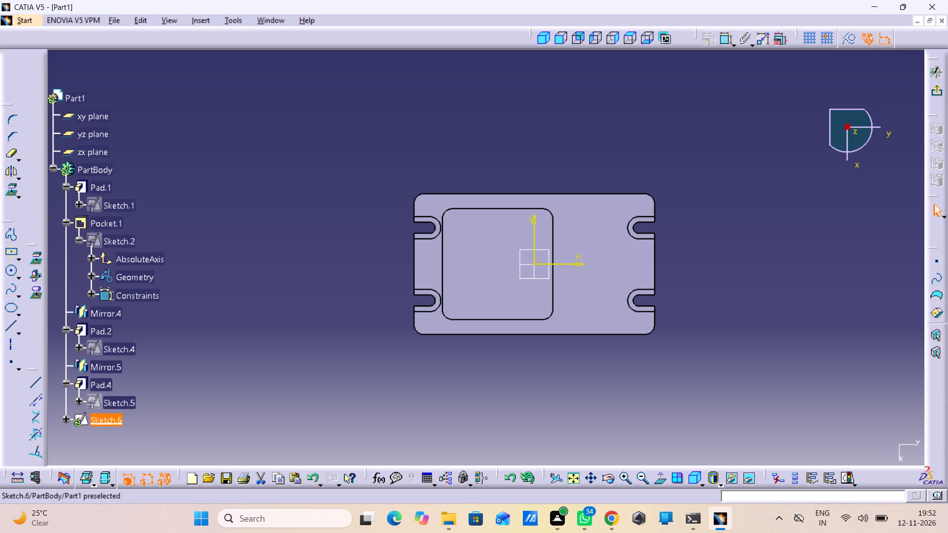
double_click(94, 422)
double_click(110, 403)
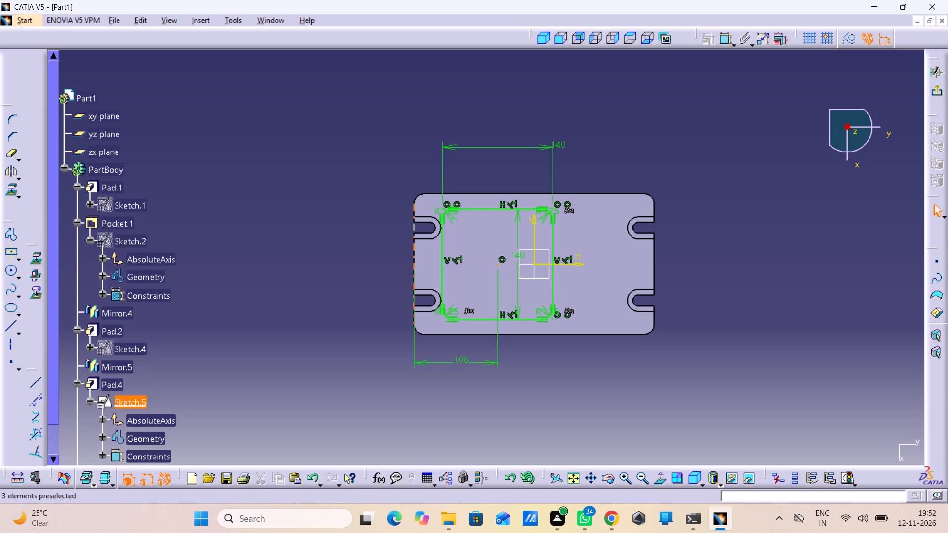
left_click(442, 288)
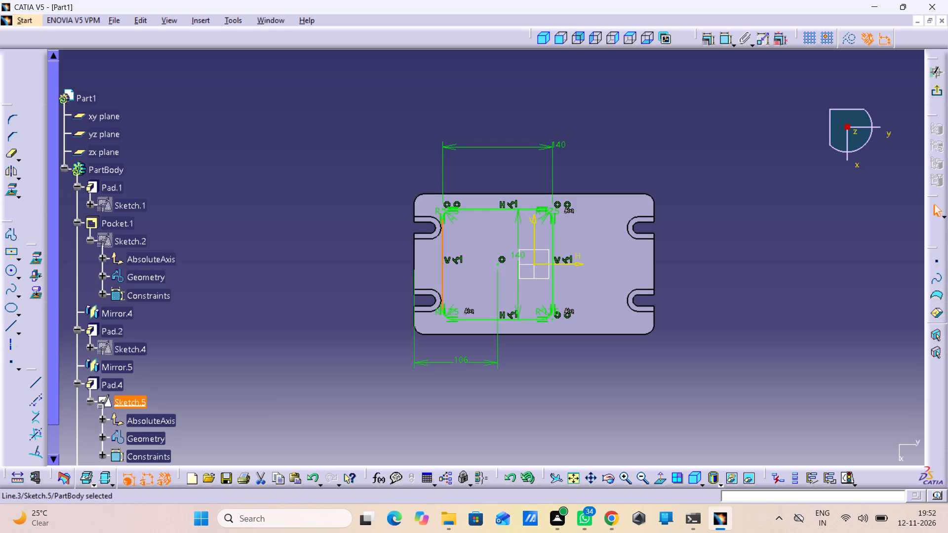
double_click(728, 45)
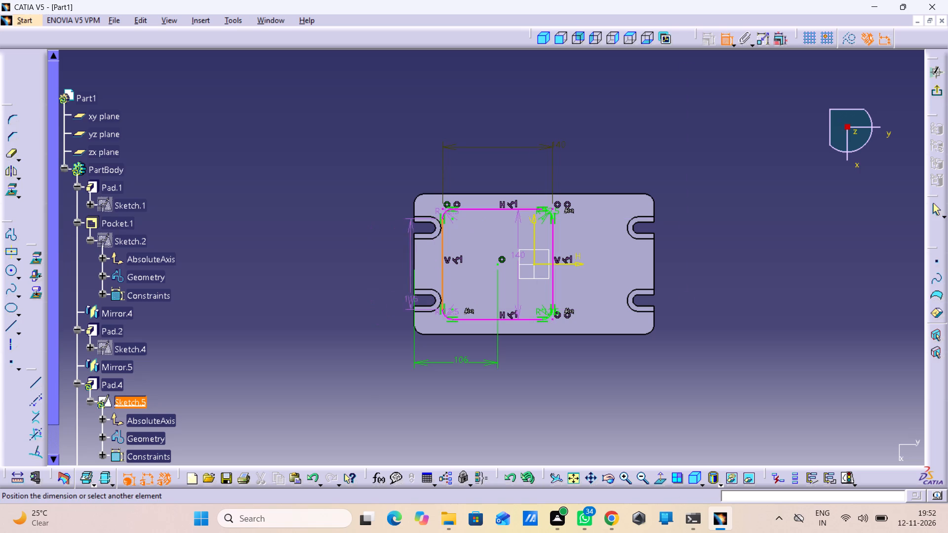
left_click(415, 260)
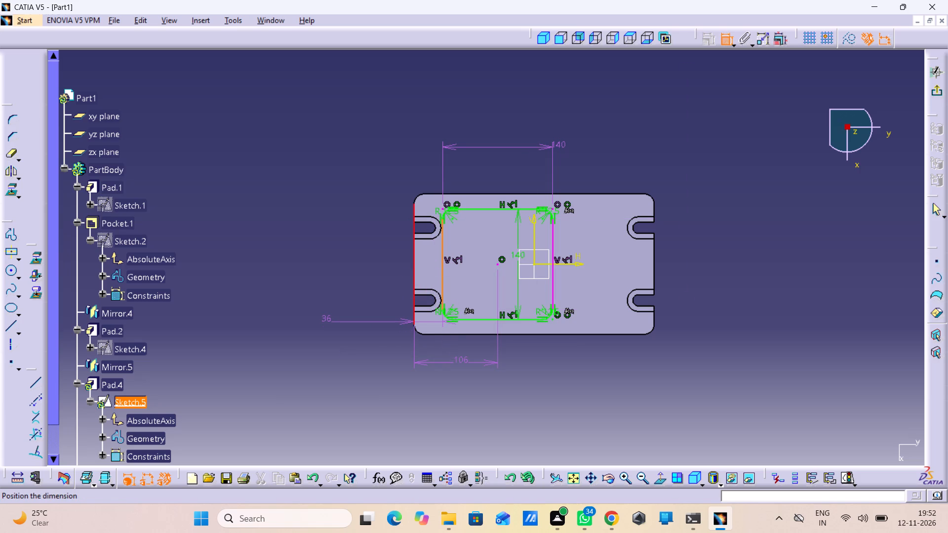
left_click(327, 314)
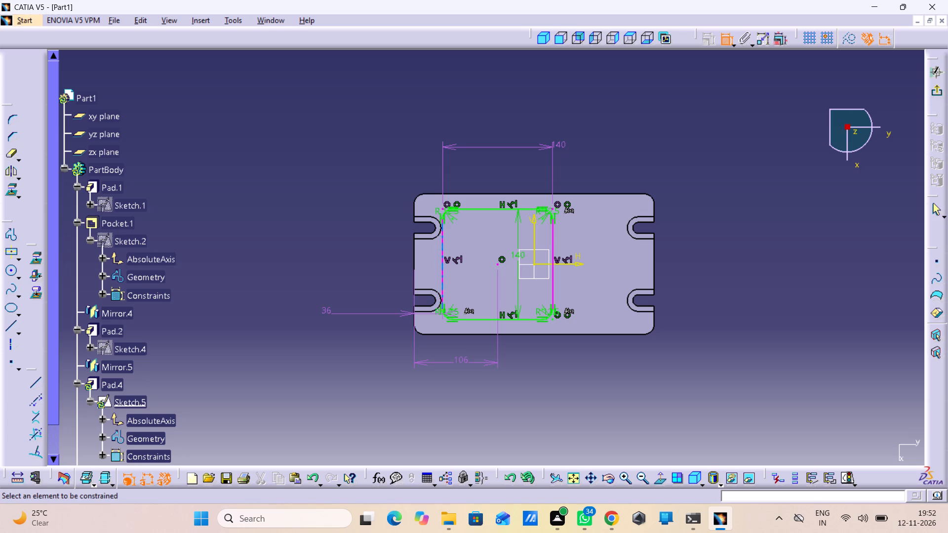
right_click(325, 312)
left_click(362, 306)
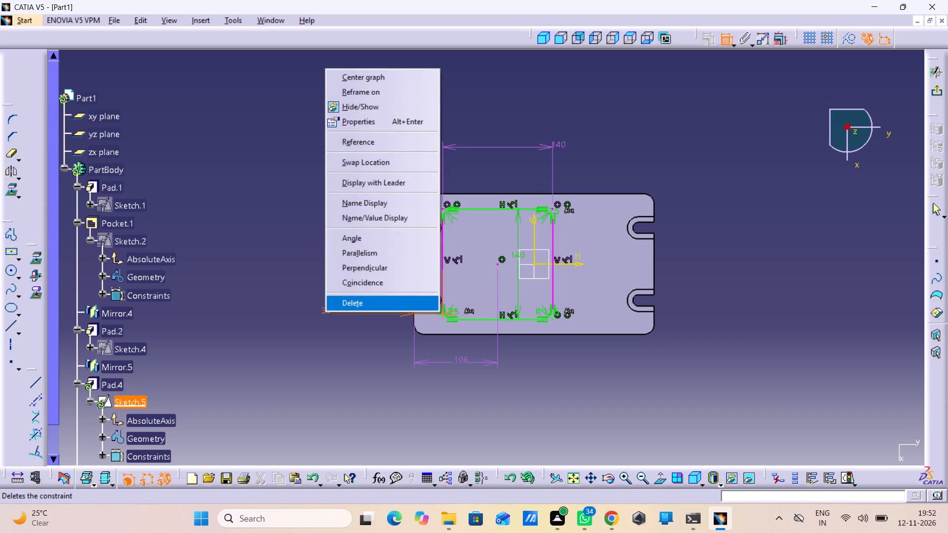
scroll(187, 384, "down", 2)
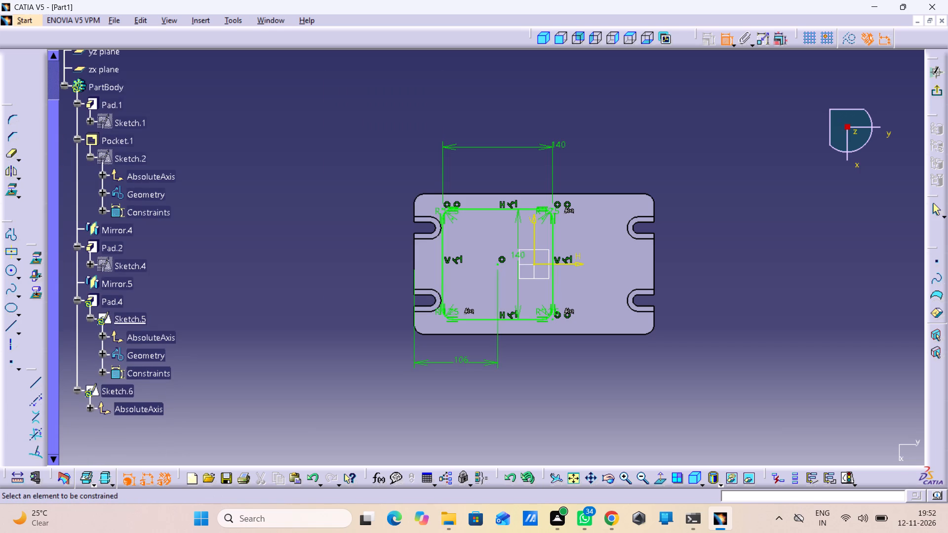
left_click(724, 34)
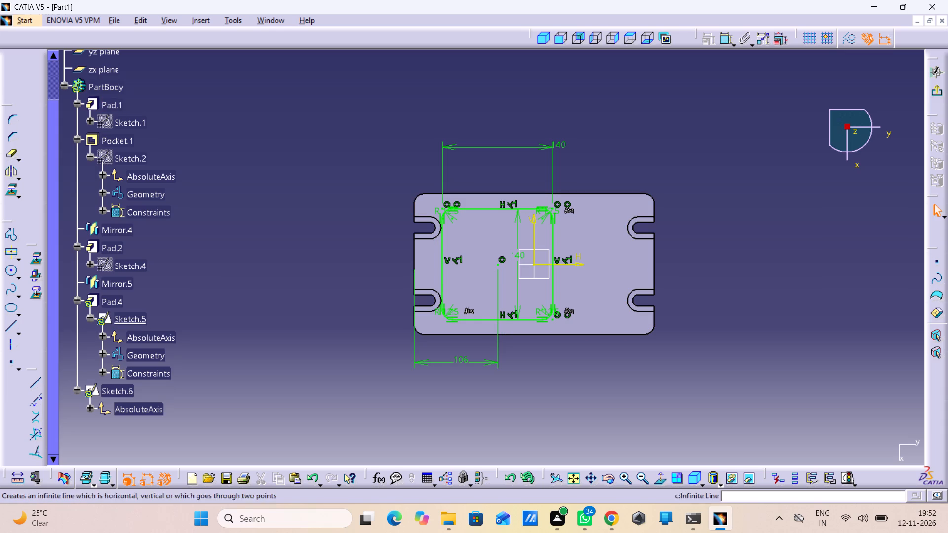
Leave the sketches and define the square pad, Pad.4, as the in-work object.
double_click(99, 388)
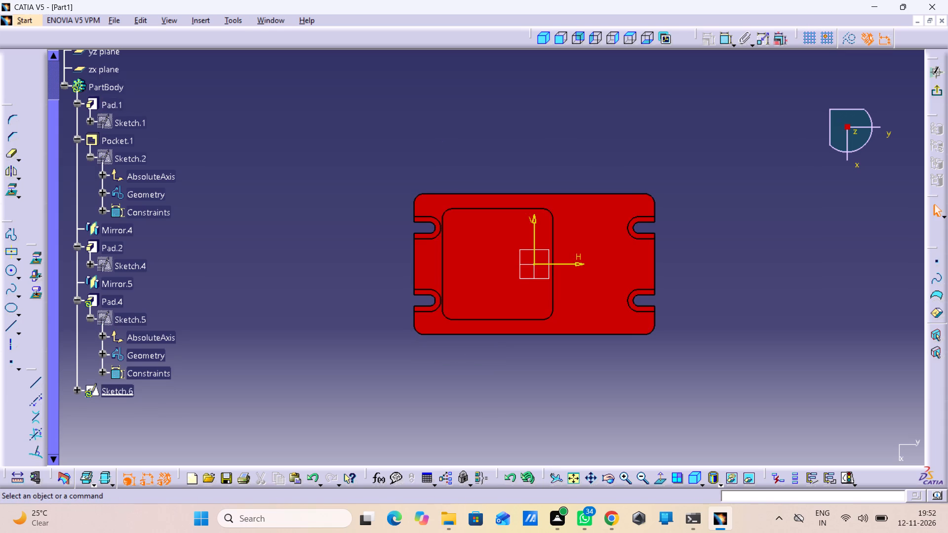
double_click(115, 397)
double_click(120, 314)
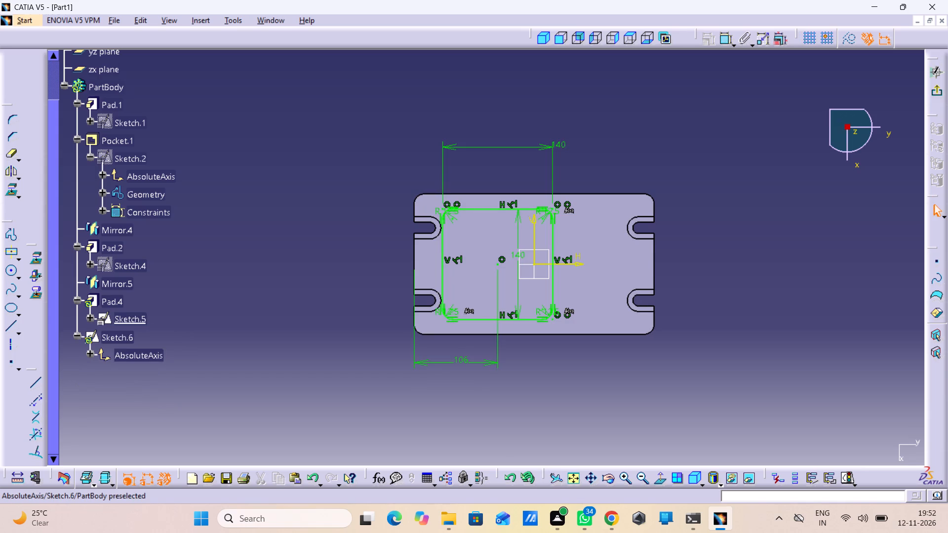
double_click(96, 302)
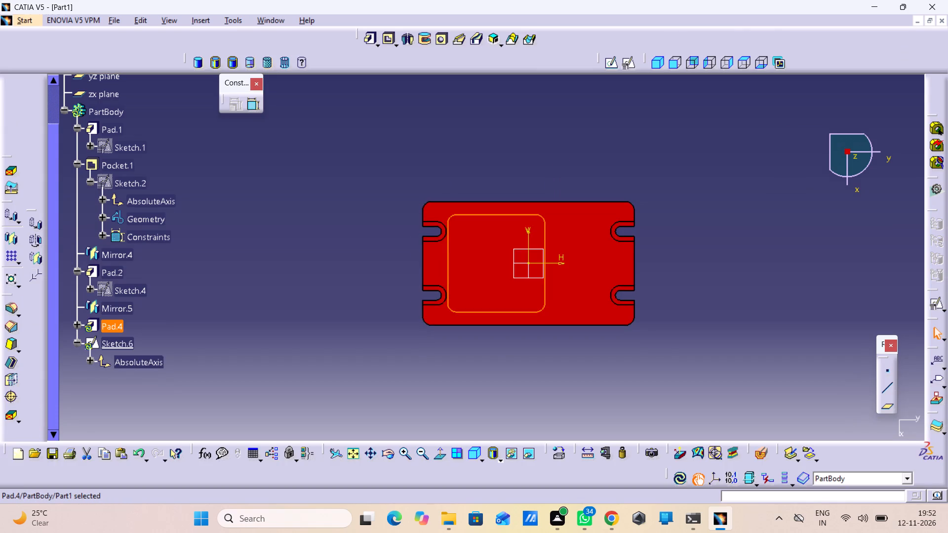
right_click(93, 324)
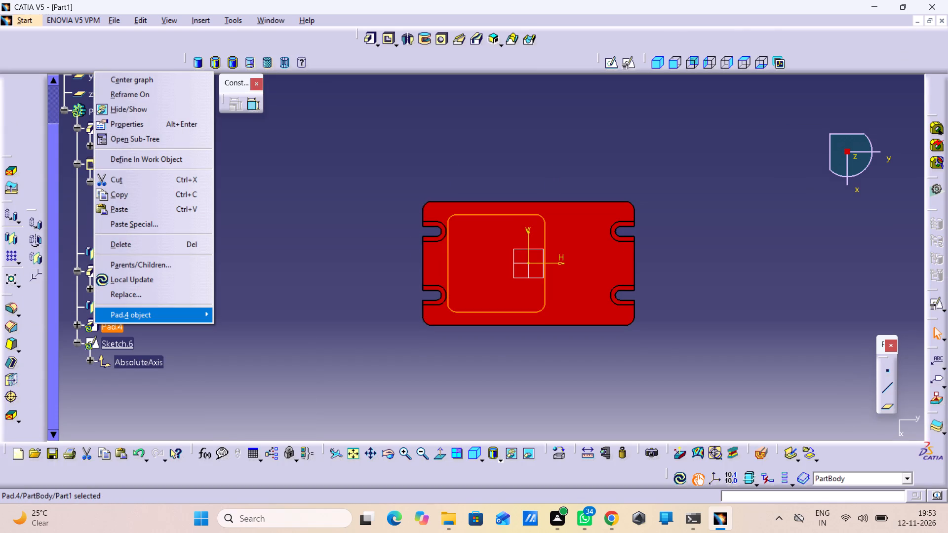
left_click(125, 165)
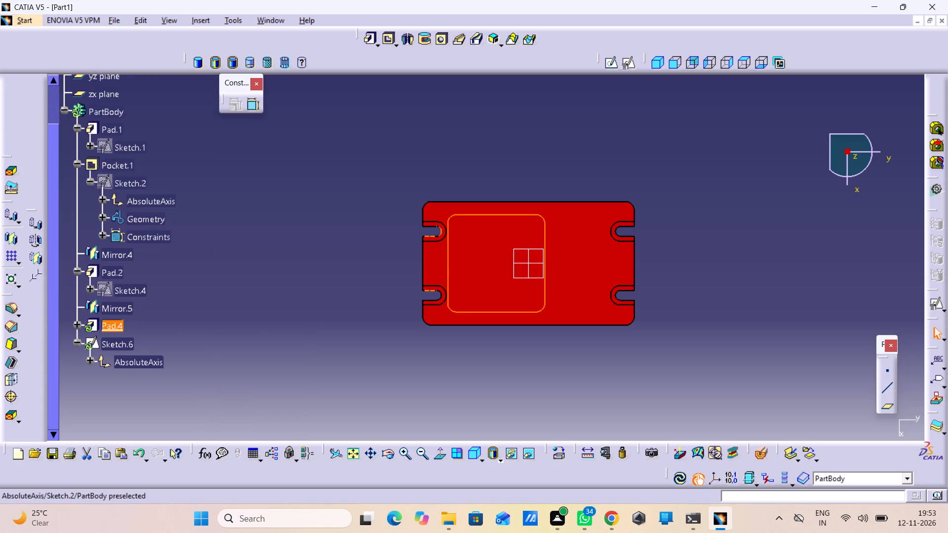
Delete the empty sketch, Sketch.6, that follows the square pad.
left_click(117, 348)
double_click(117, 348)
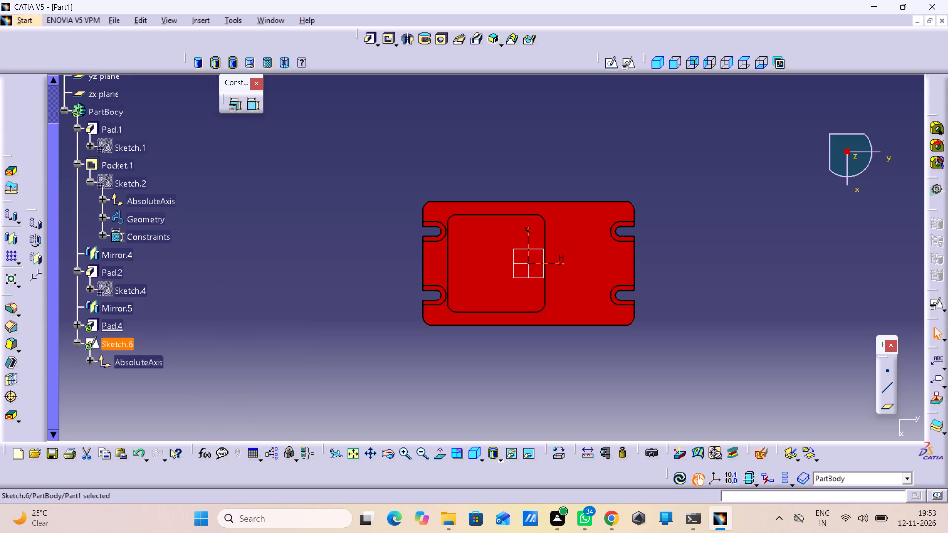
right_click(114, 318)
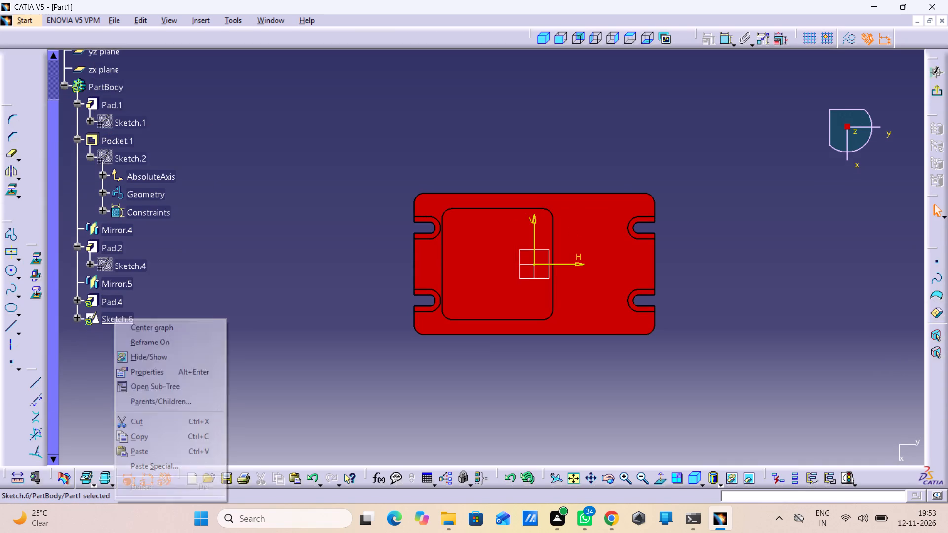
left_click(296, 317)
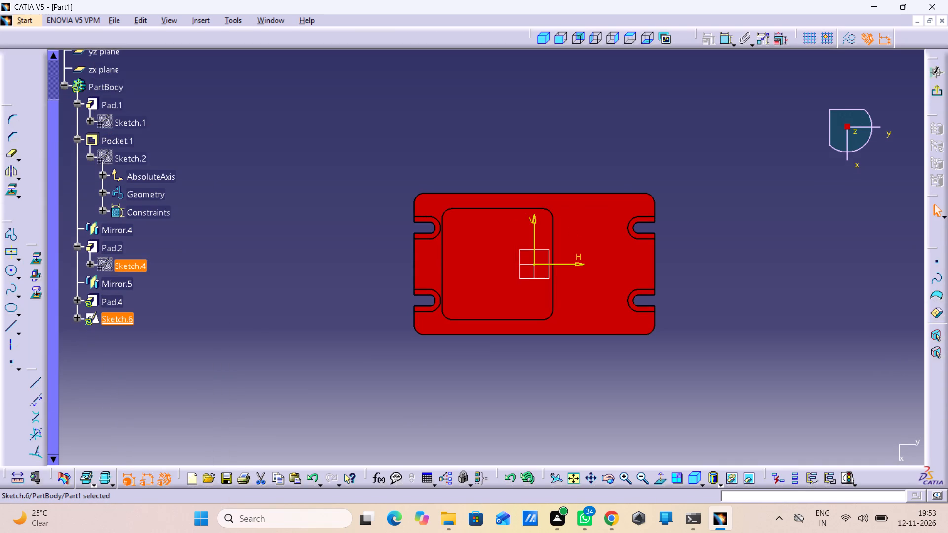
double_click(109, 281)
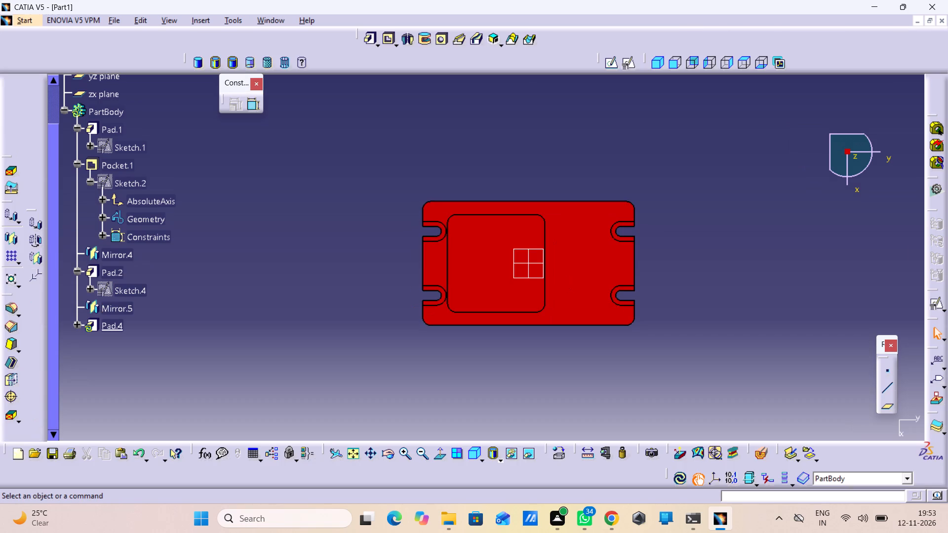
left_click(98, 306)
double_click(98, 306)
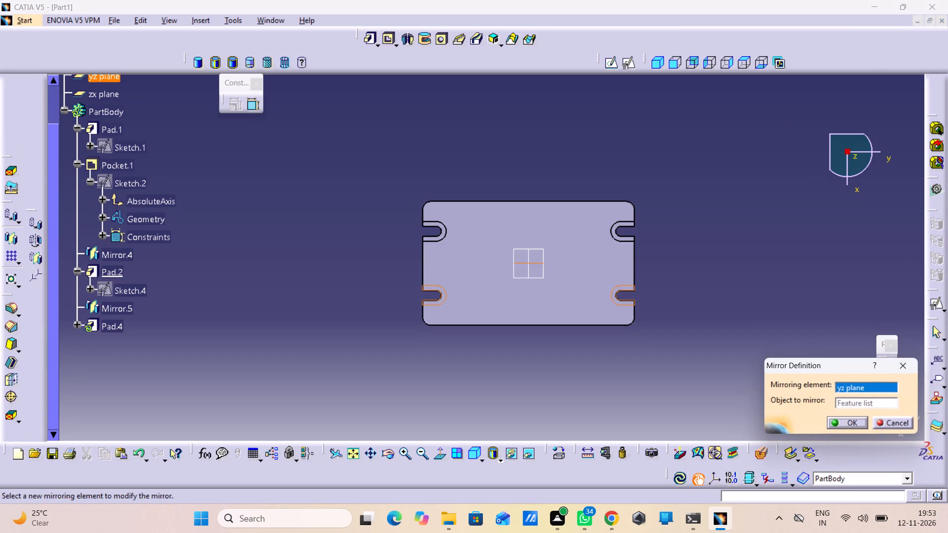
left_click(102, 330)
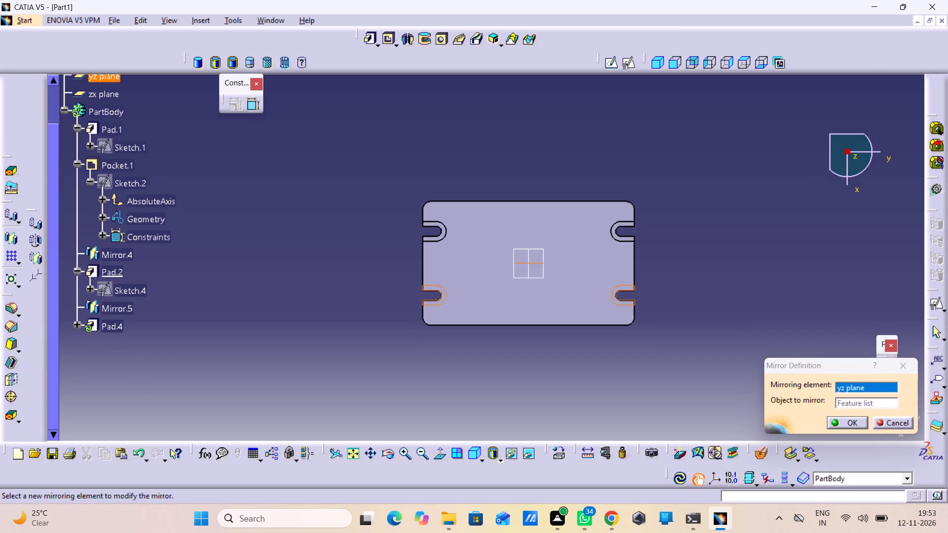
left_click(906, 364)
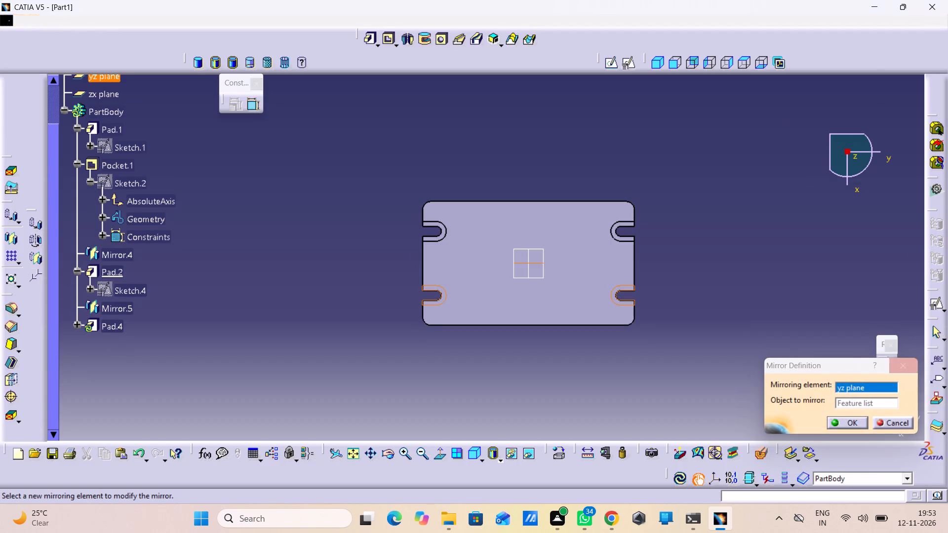
Reopen the square pad's definition and rebuild it with its 3 mm length.
double_click(111, 325)
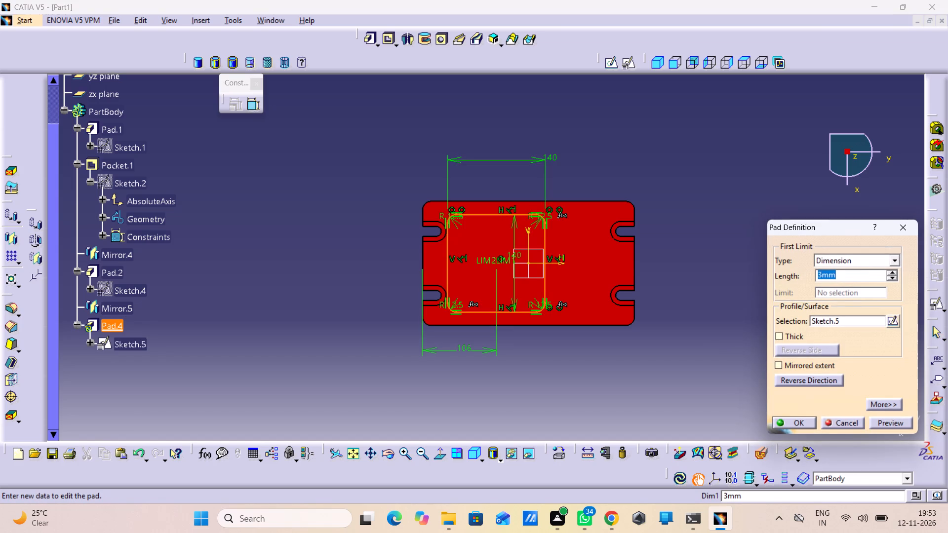
left_click(890, 423)
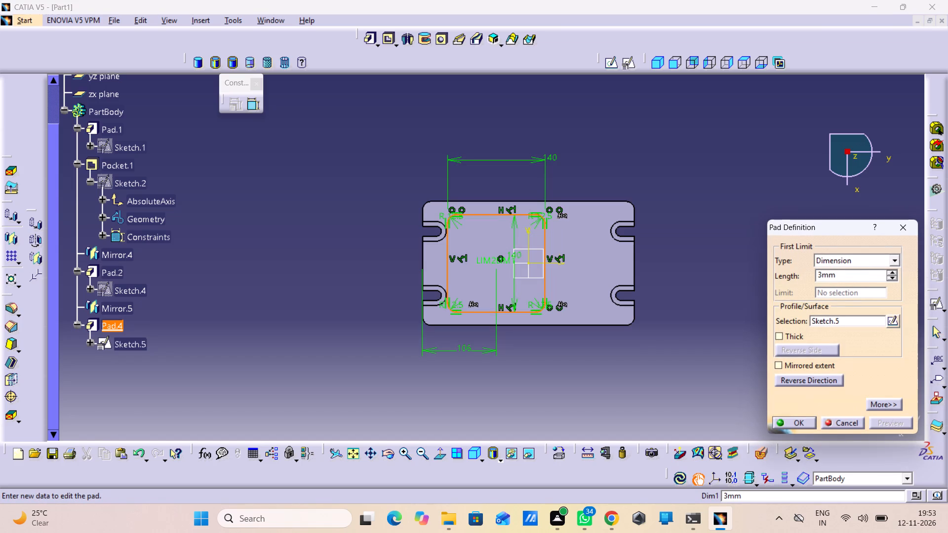
left_click(792, 420)
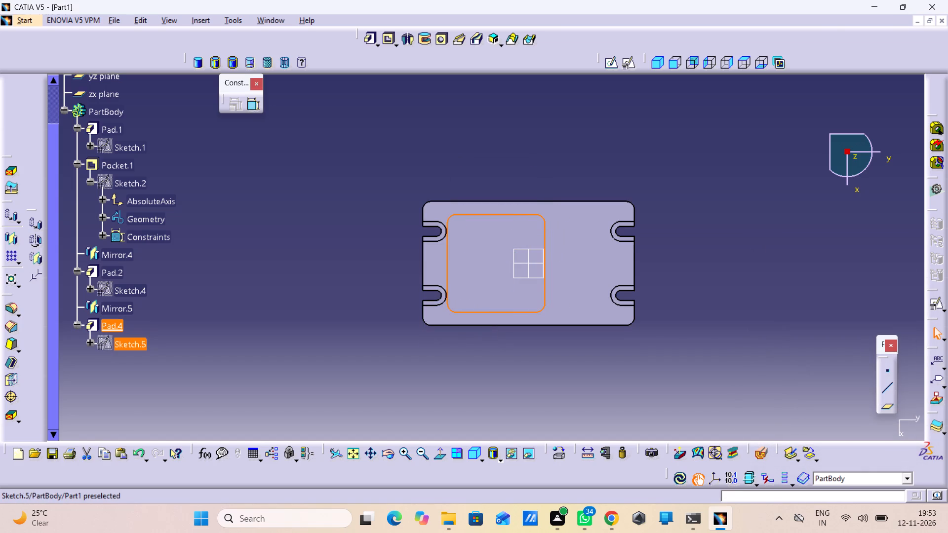
Open the square pad's sketch to check its constraints, and exit it.
double_click(102, 349)
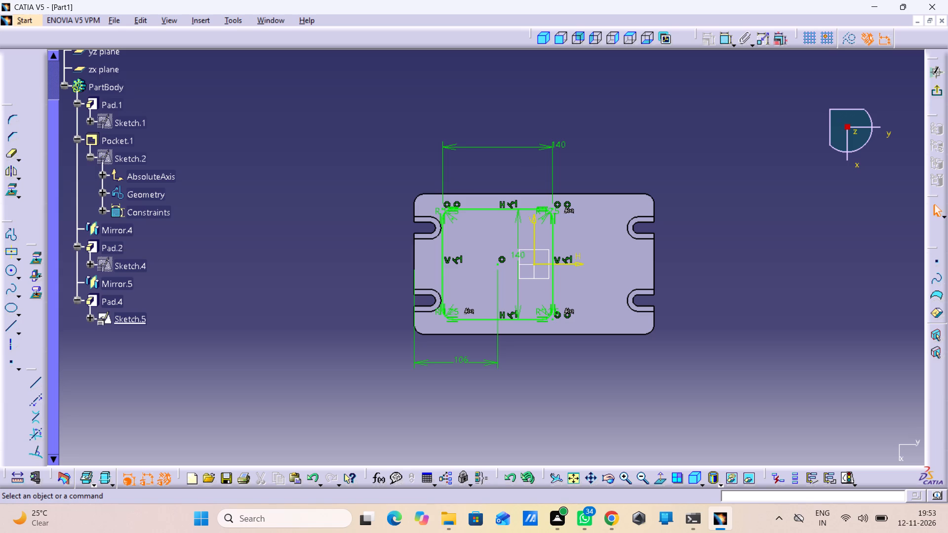
left_click(114, 320)
left_click(114, 320)
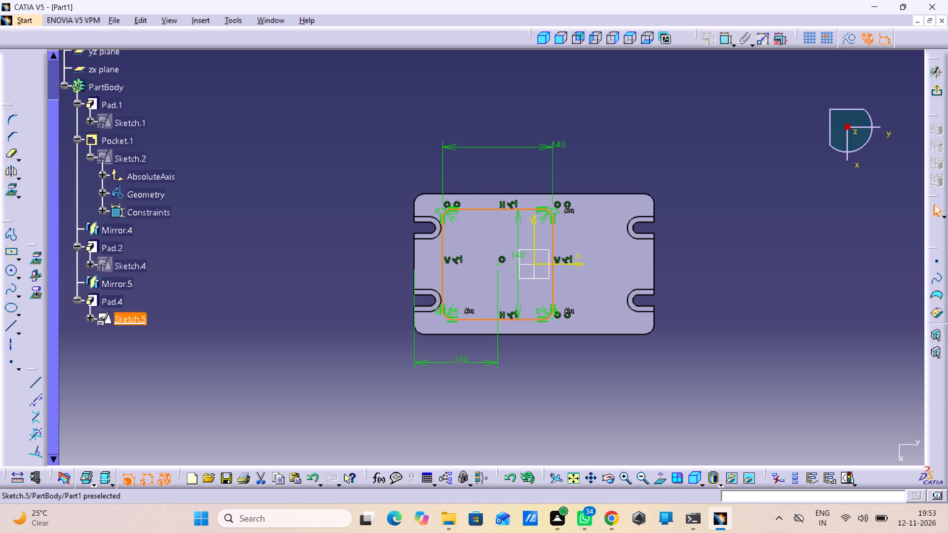
left_click(937, 94)
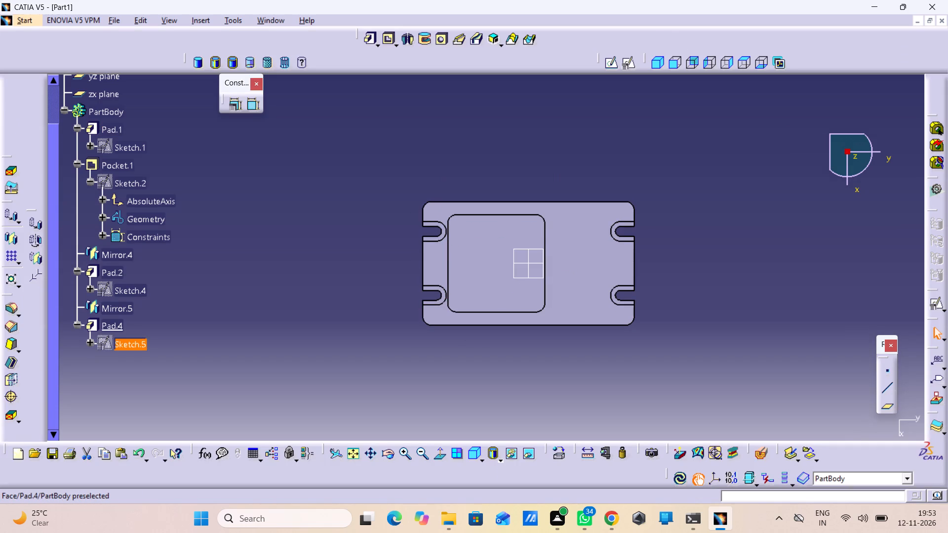
Create a positioned sketch on the square pad's top face, with the axes swapped and V reversed.
left_click(490, 265)
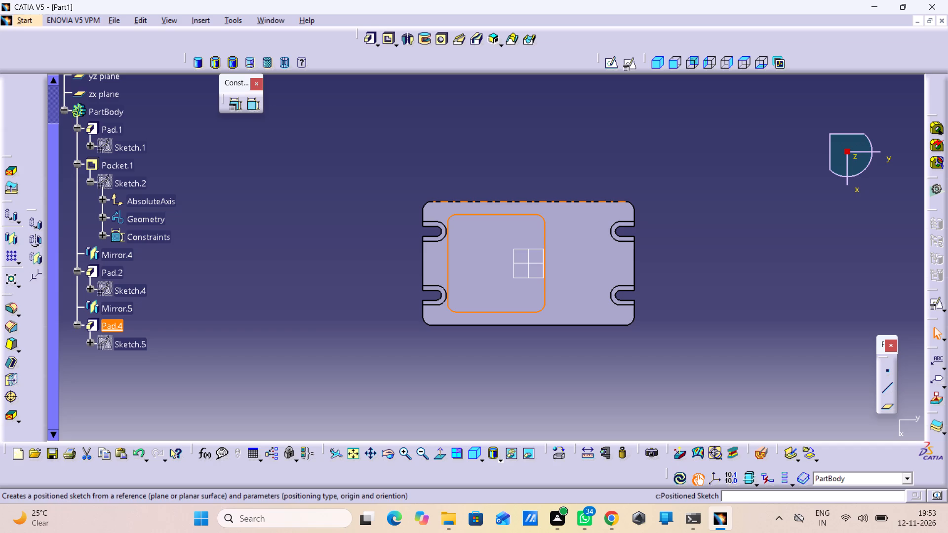
left_click(631, 61)
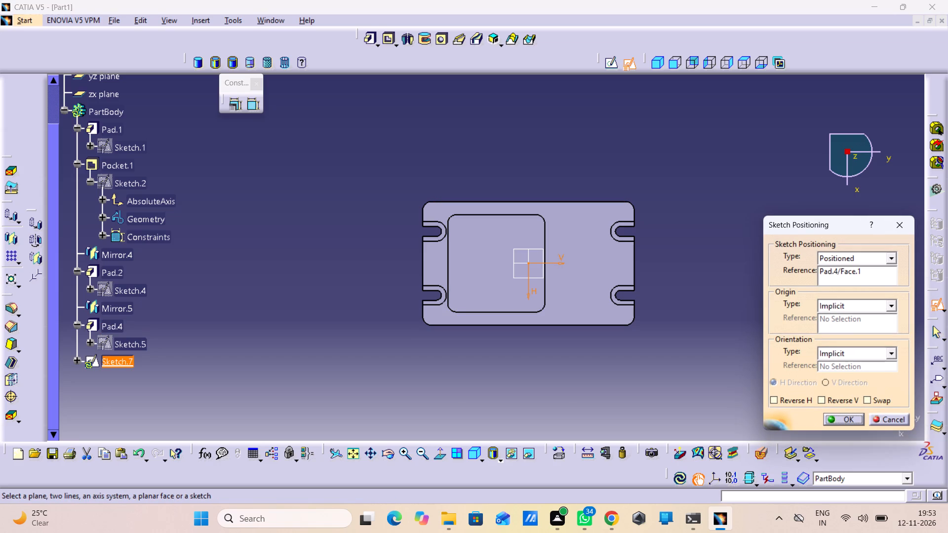
left_click(882, 403)
left_click(850, 402)
left_click(838, 417)
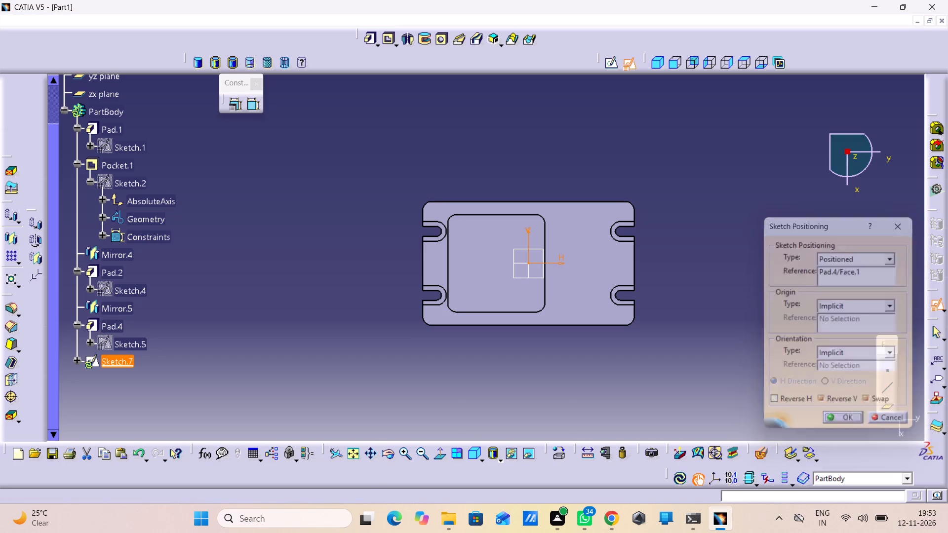
middle_click_drag(489, 340, 495, 271)
right_click(490, 340)
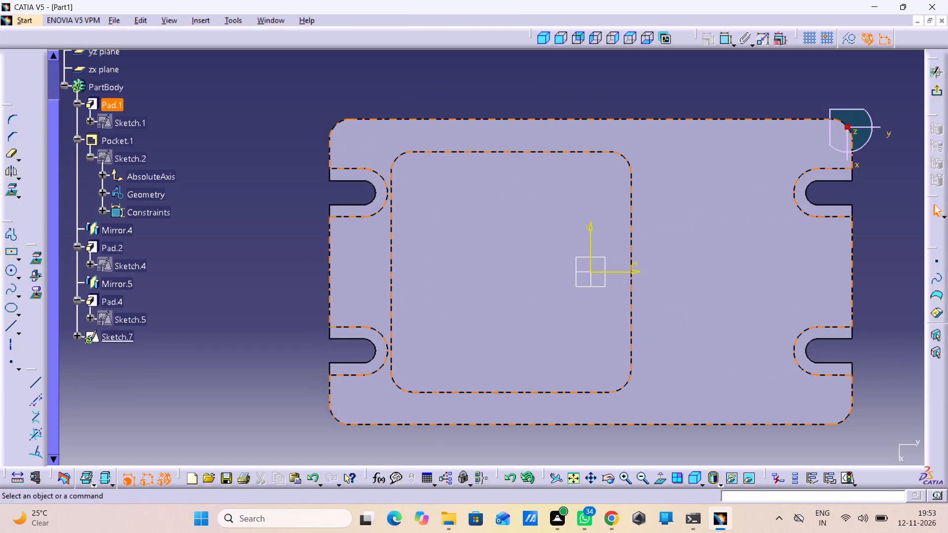
Sketch a circle about 14 mm in diameter near the square pad's upper-left rounded corner.
left_click(13, 273)
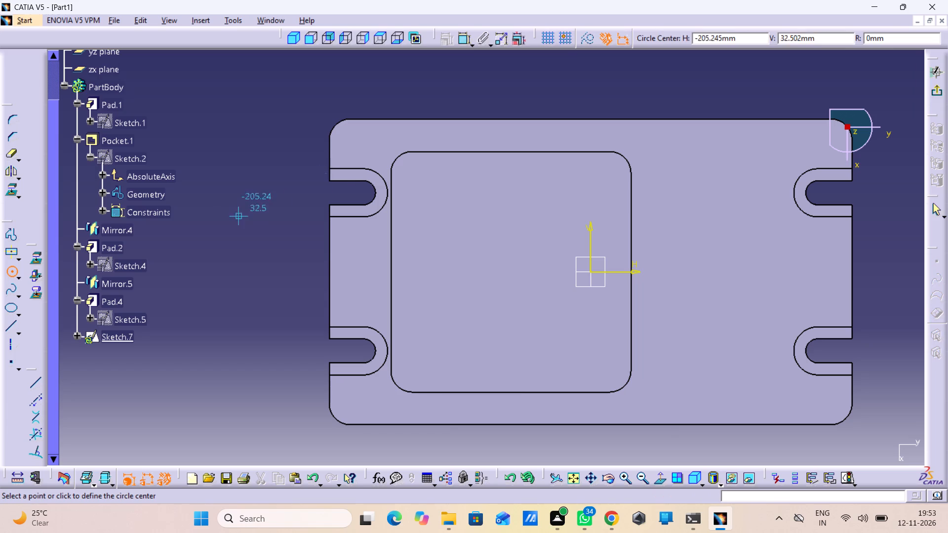
left_click(412, 169)
left_click(414, 183)
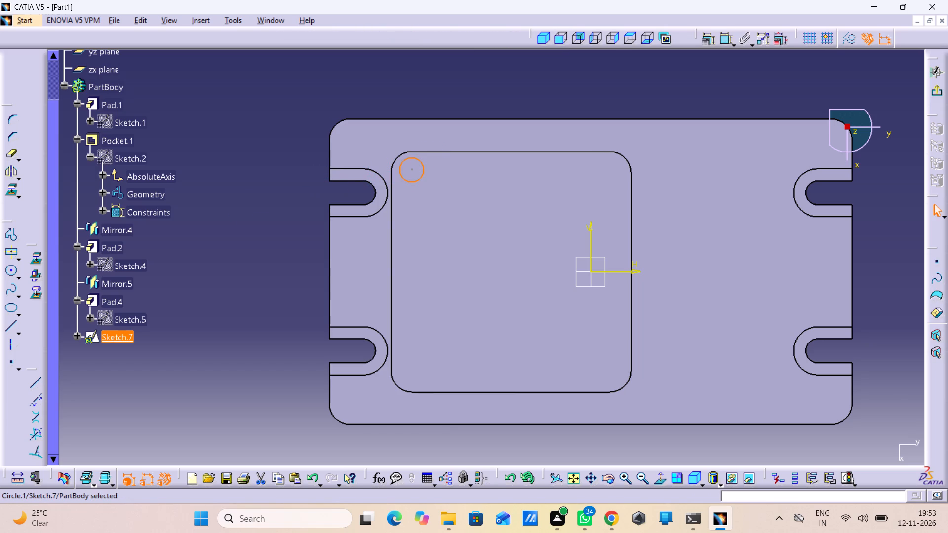
left_click_drag(188, 130, 193, 130)
Constrain the circle concentric with the square pad's upper-left rounded corner.
left_click(725, 38)
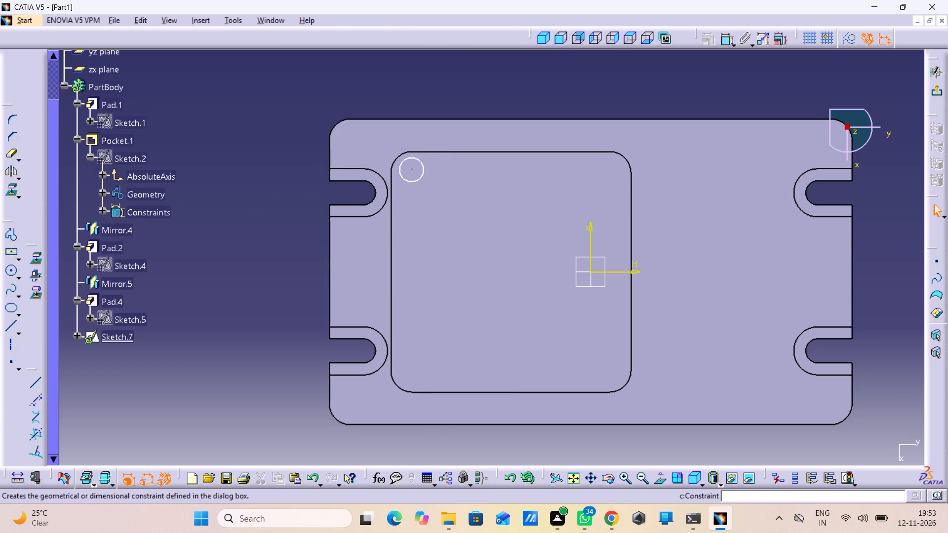
left_click(724, 41)
left_click(724, 41)
left_click(724, 41)
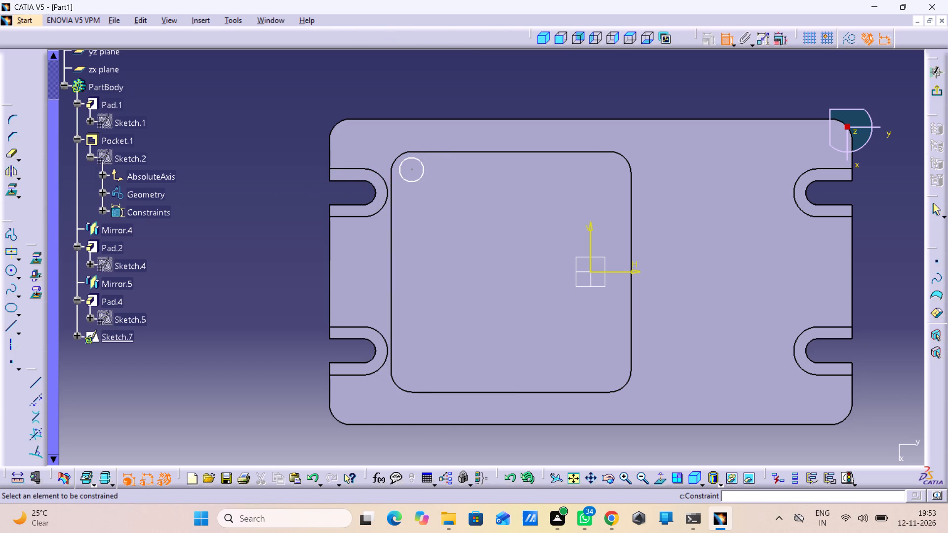
double_click(724, 41)
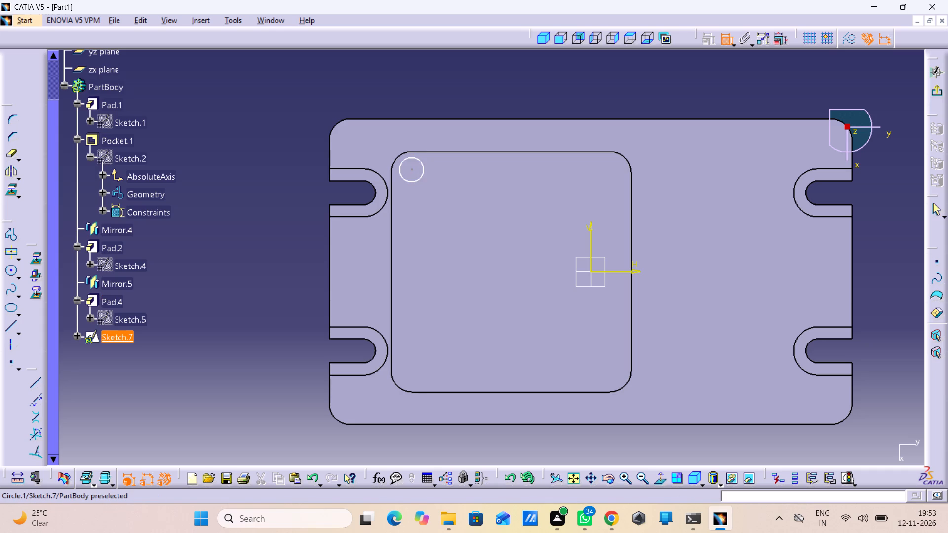
left_click(417, 177)
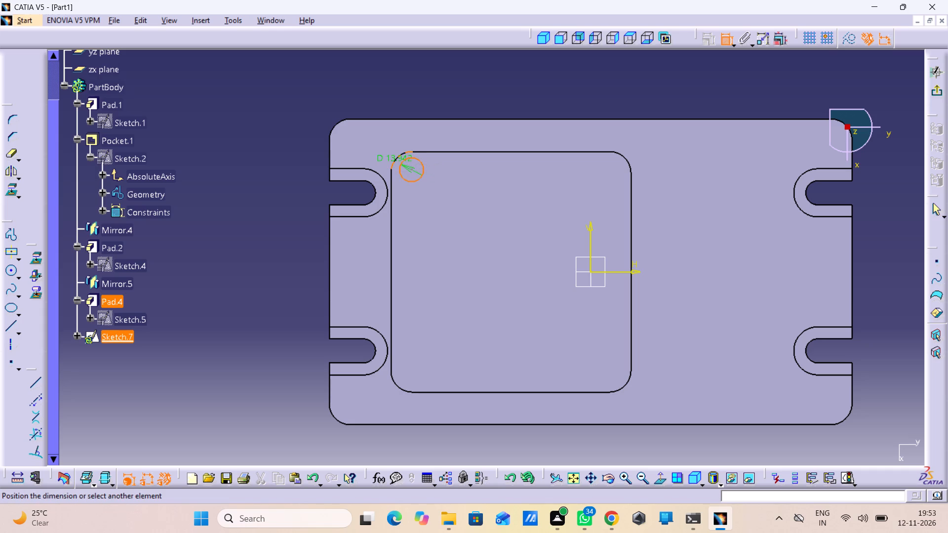
left_click(394, 162)
right_click(396, 93)
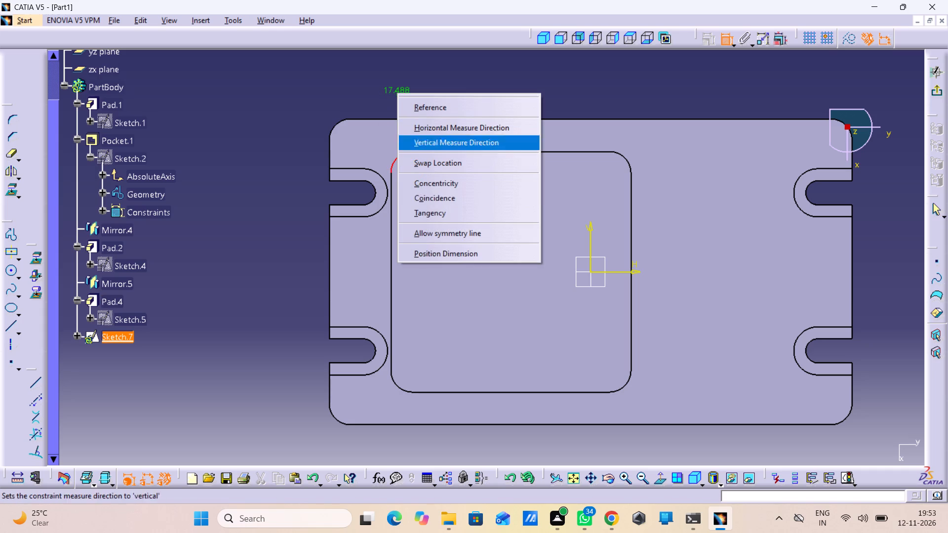
left_click(445, 187)
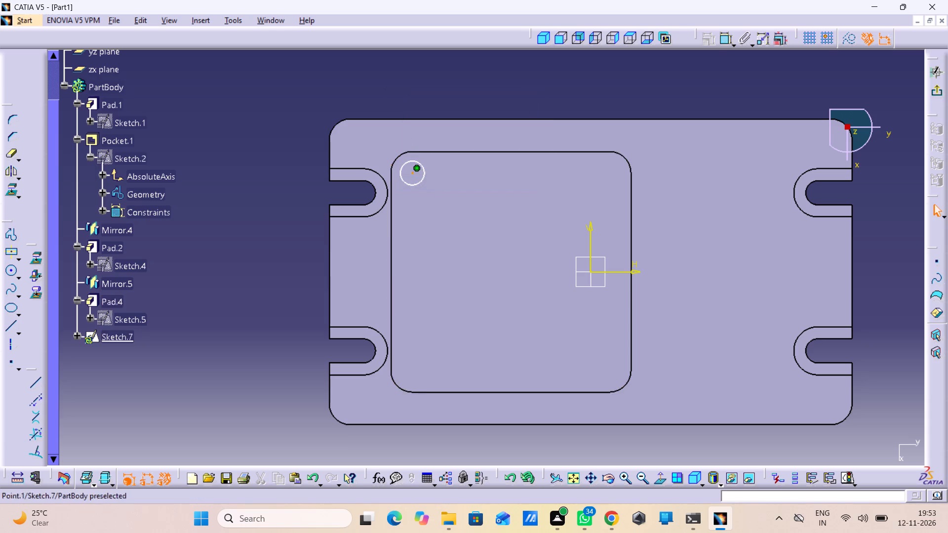
Dimension the circle and set its diameter to 8 mm.
left_click(425, 166)
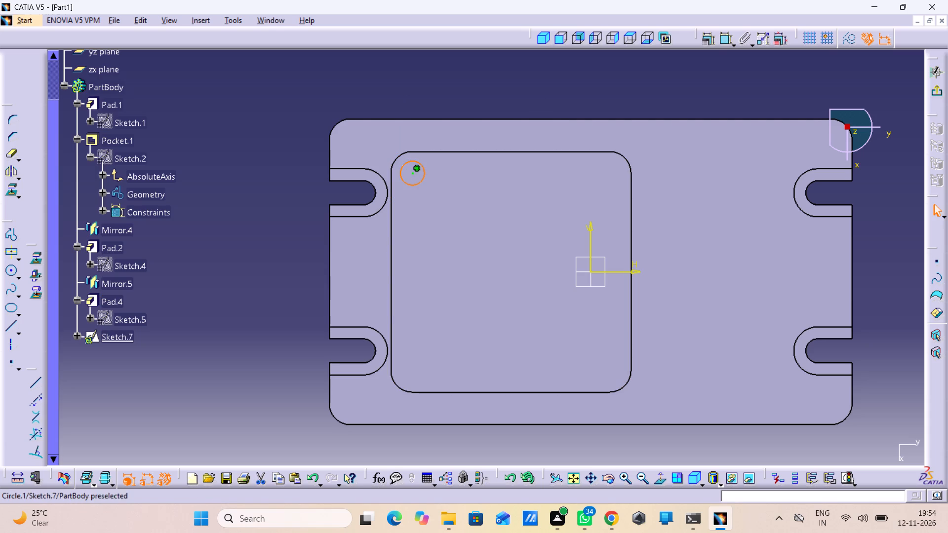
left_click(722, 37)
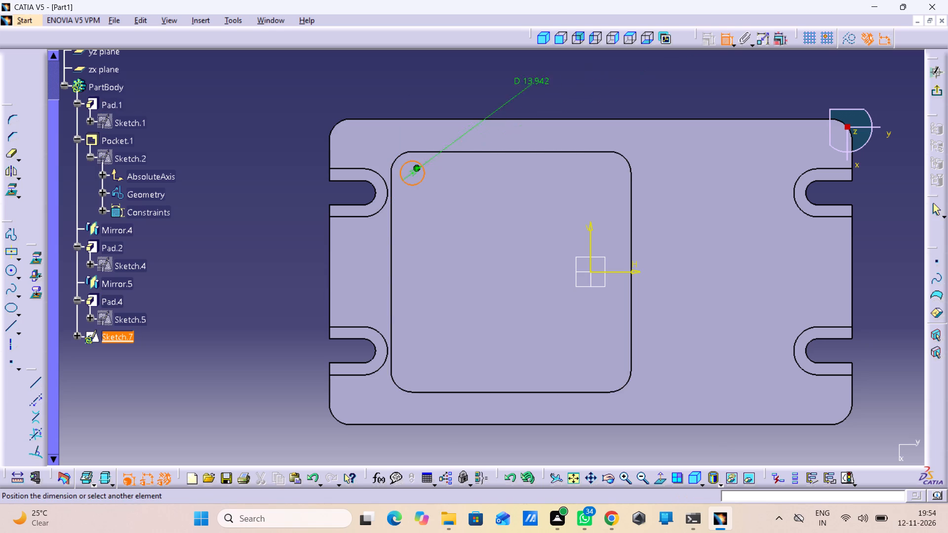
left_click(430, 103)
left_click(437, 97)
double_click(437, 97)
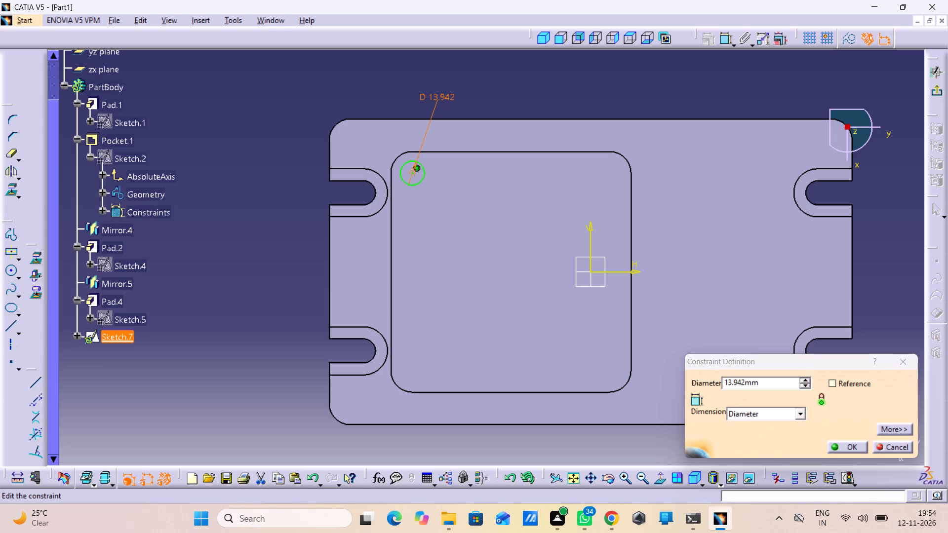
double_click(437, 97)
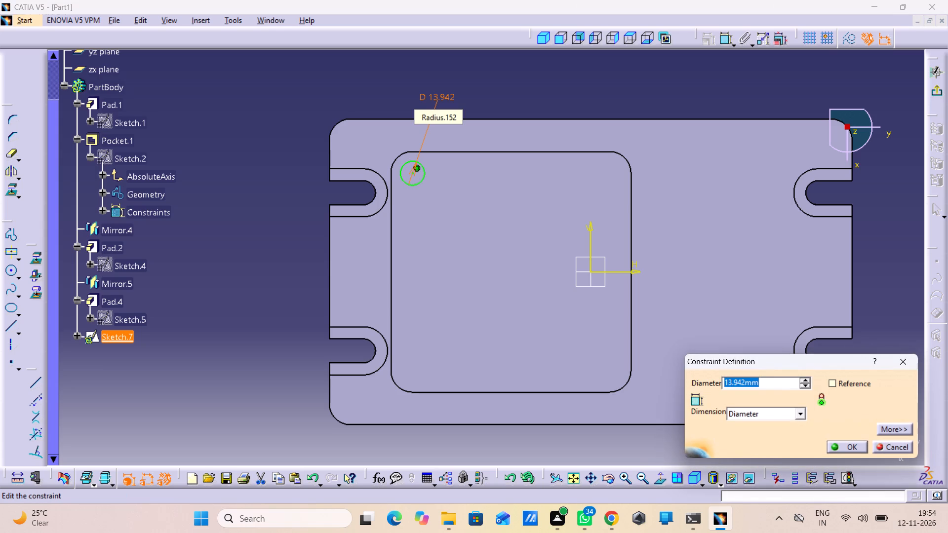
key("8")
key("Return")
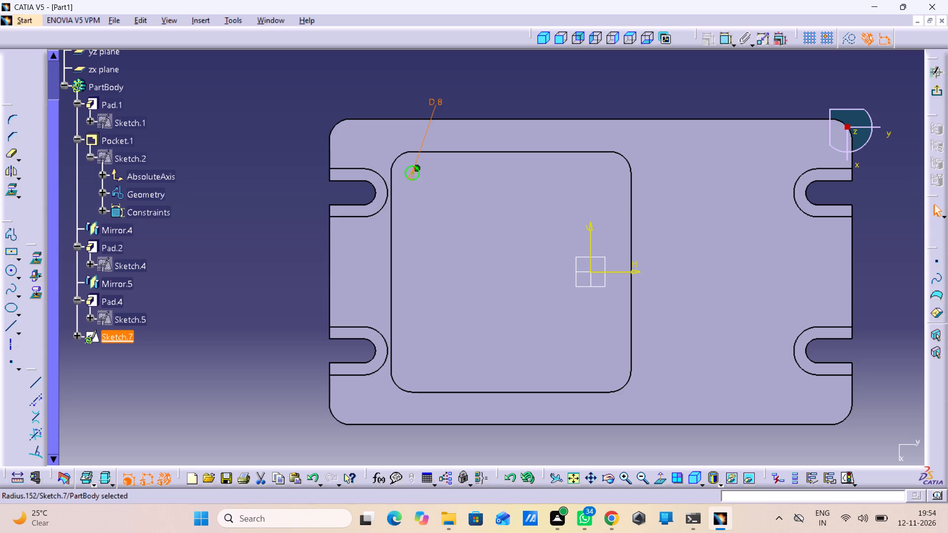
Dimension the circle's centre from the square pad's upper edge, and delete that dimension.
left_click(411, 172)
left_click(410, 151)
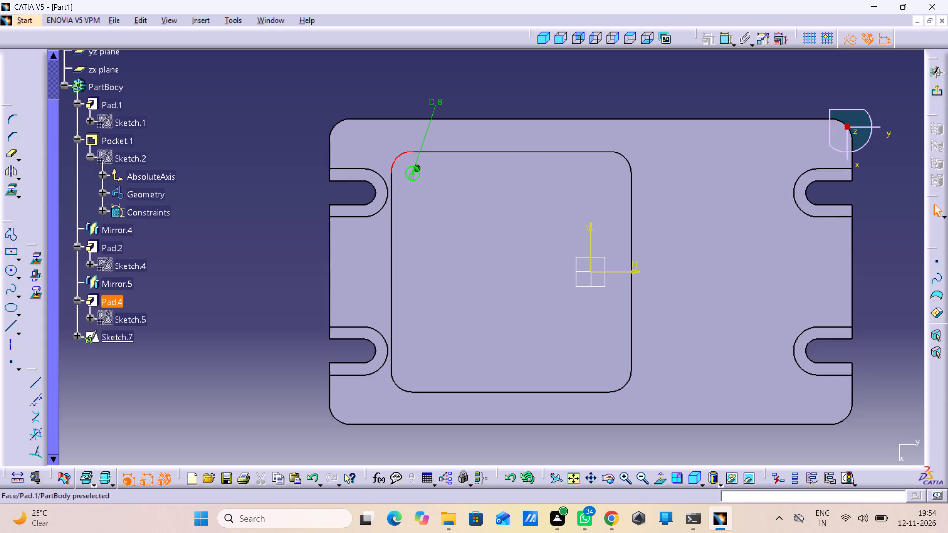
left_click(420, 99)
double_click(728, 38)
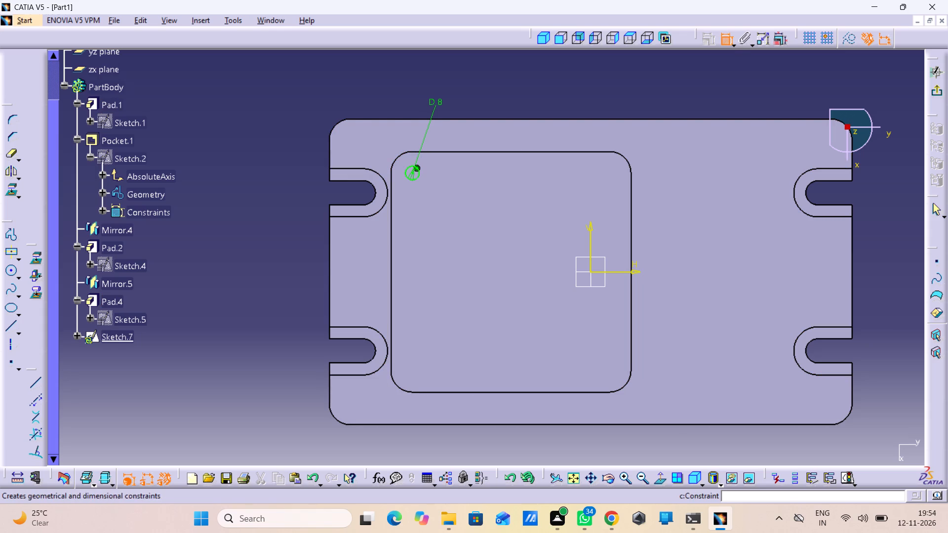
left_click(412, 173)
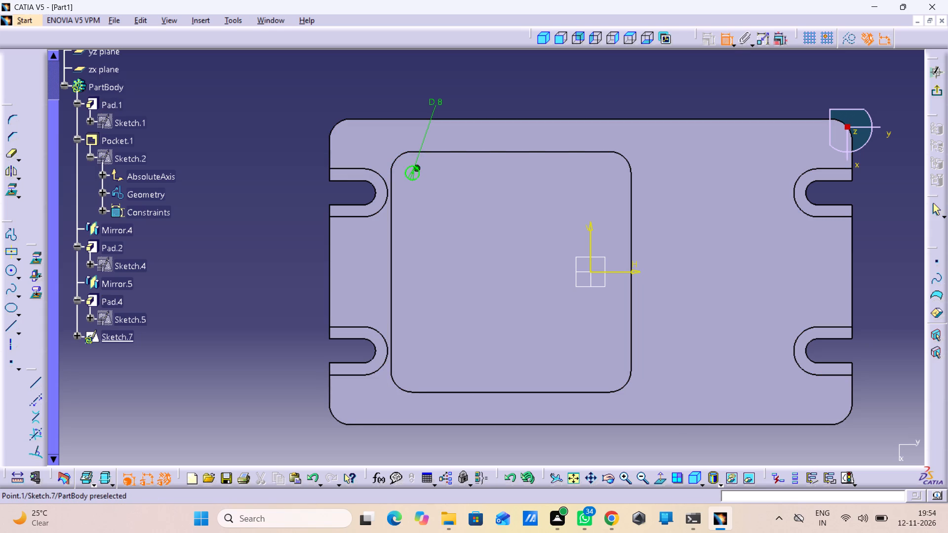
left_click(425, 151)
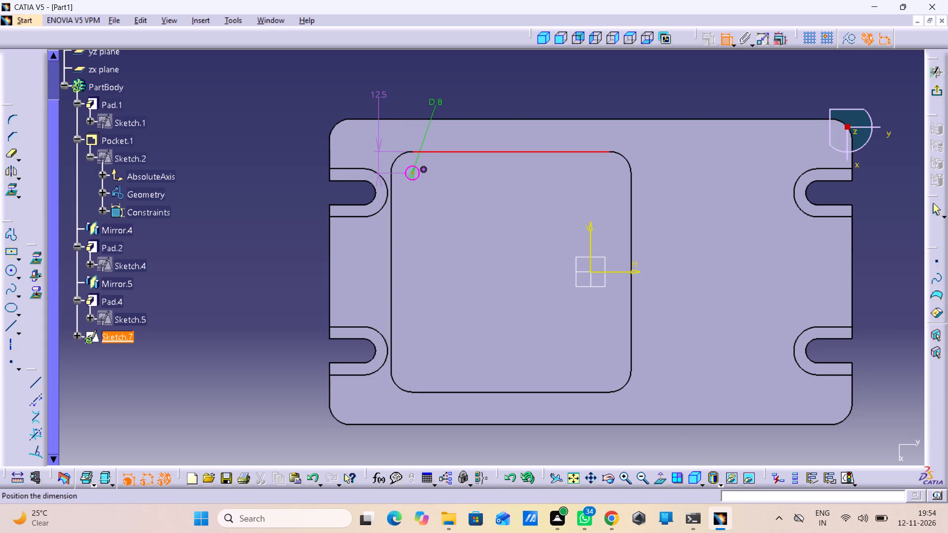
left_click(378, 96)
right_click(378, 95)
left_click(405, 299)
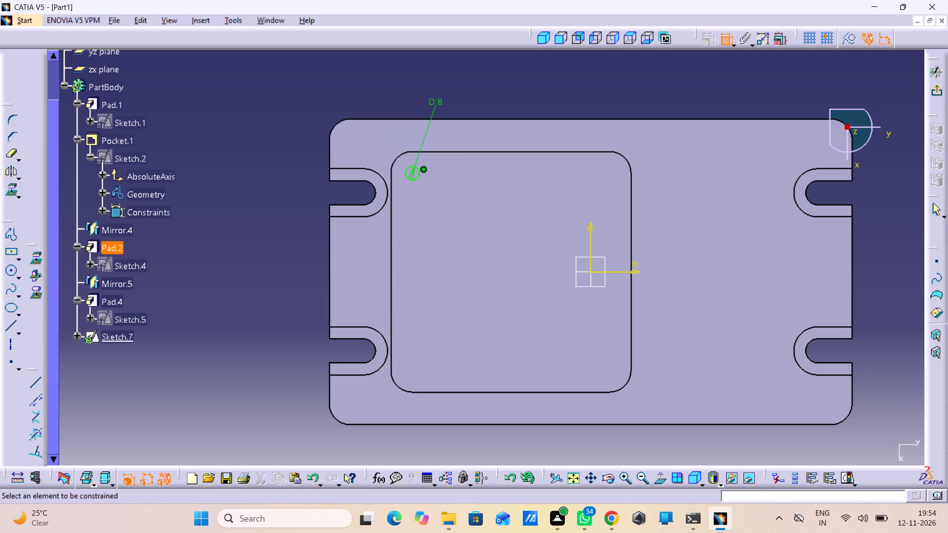
Mirror the 8 mm circle about the sketch's horizontal axis and exit the sketch.
left_click(9, 167)
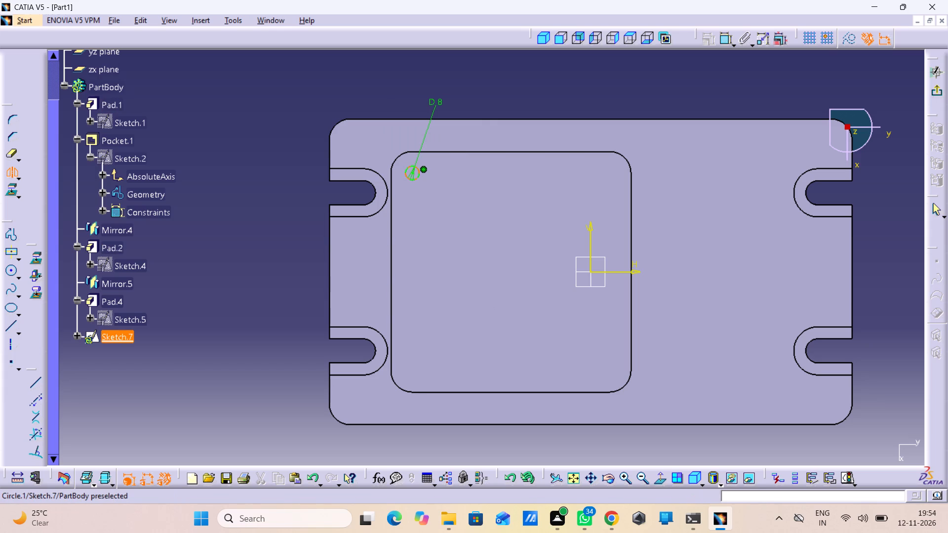
left_click(414, 169)
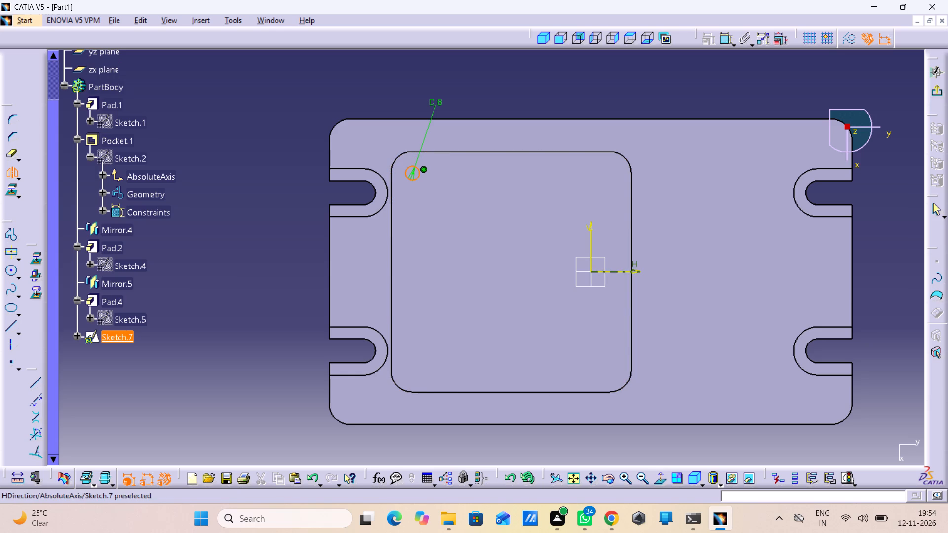
left_click(620, 272)
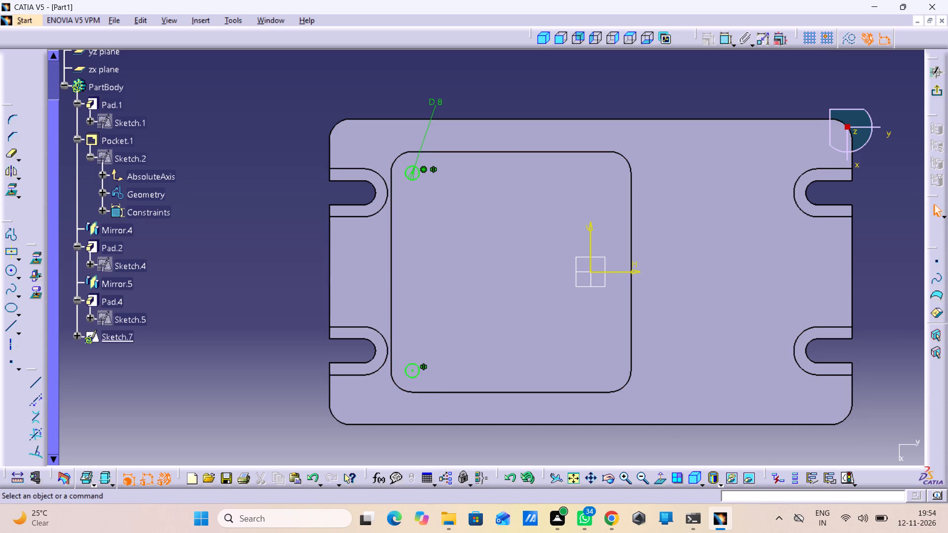
left_click(651, 97)
left_click(936, 94)
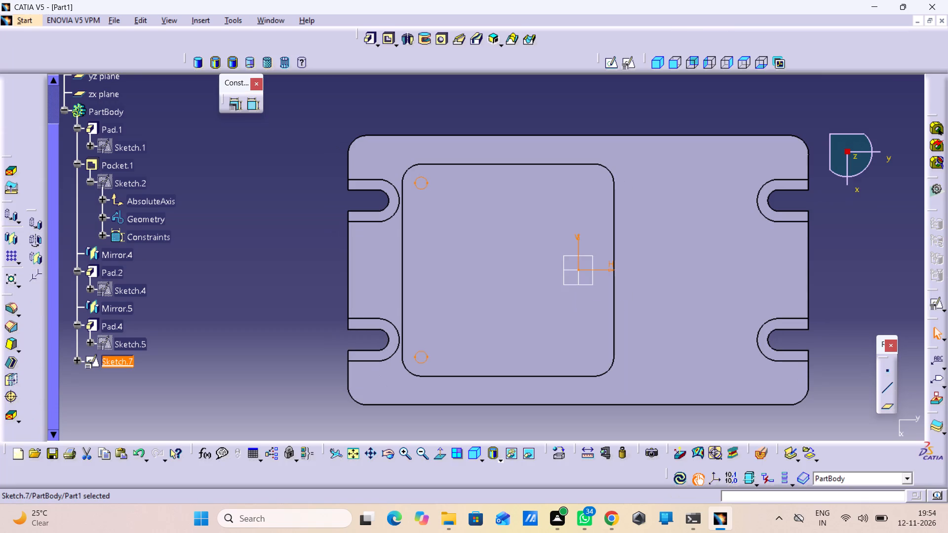
Pocket the two-circle sketch with the Up to last limit to cut the left pair of corner holes.
left_click(389, 39)
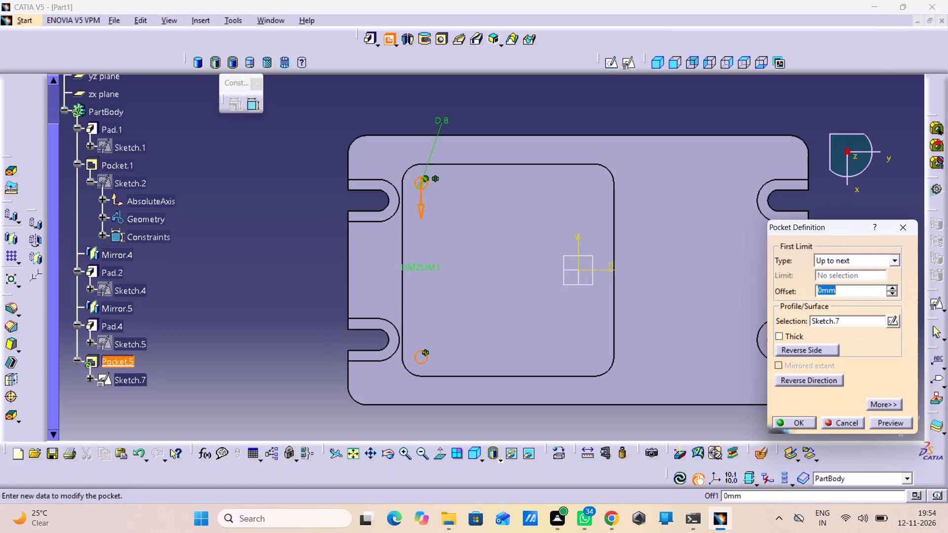
left_click(834, 263)
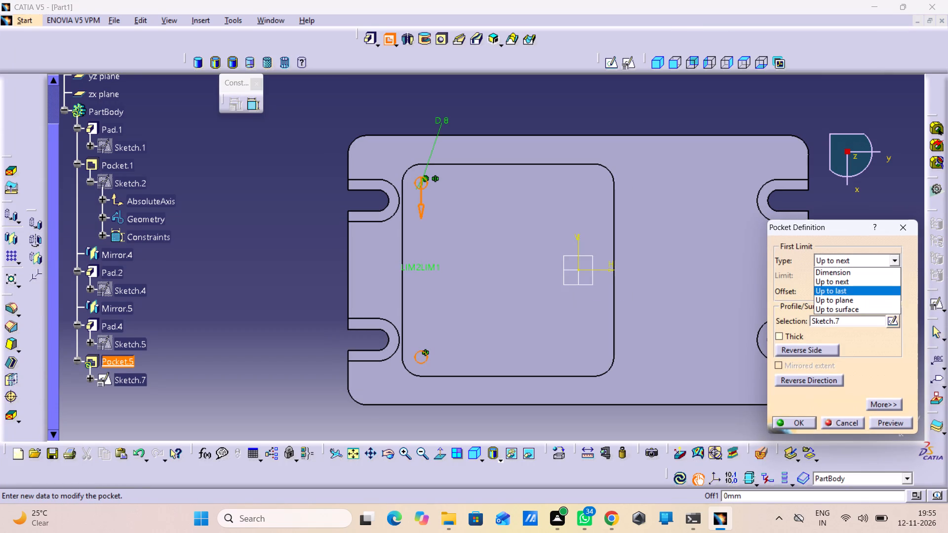
left_click(836, 293)
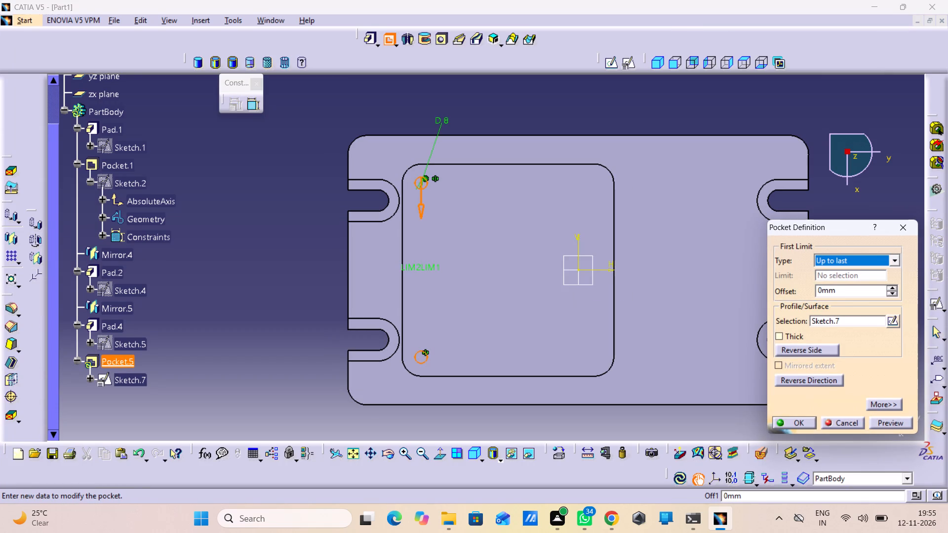
left_click(877, 427)
left_click(801, 426)
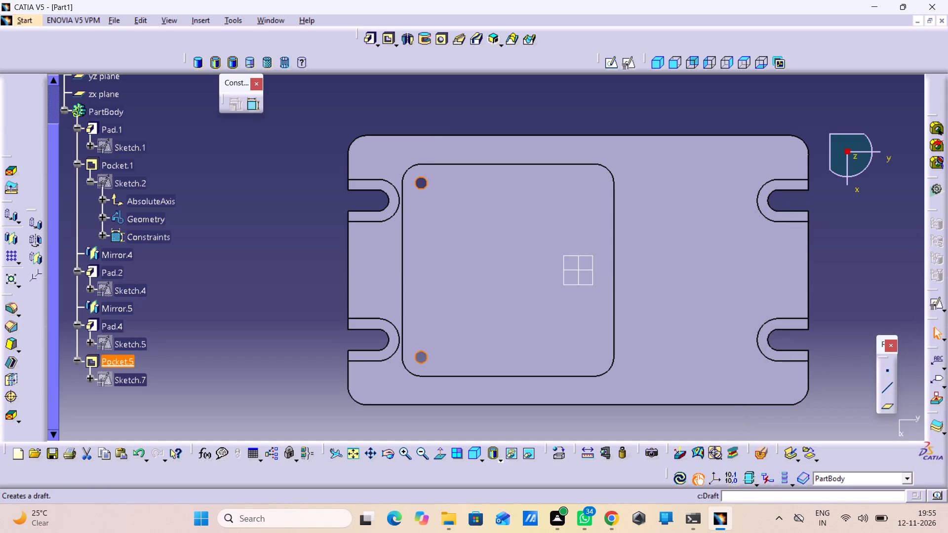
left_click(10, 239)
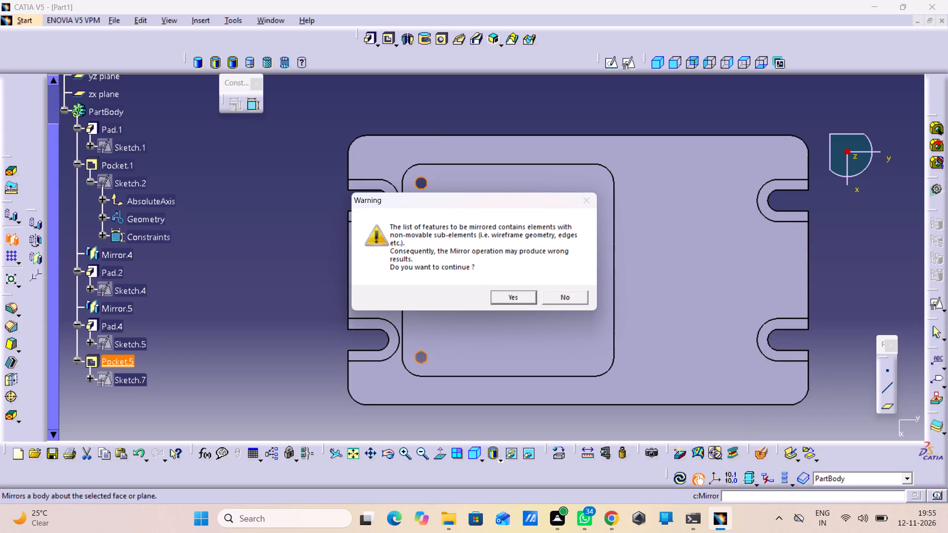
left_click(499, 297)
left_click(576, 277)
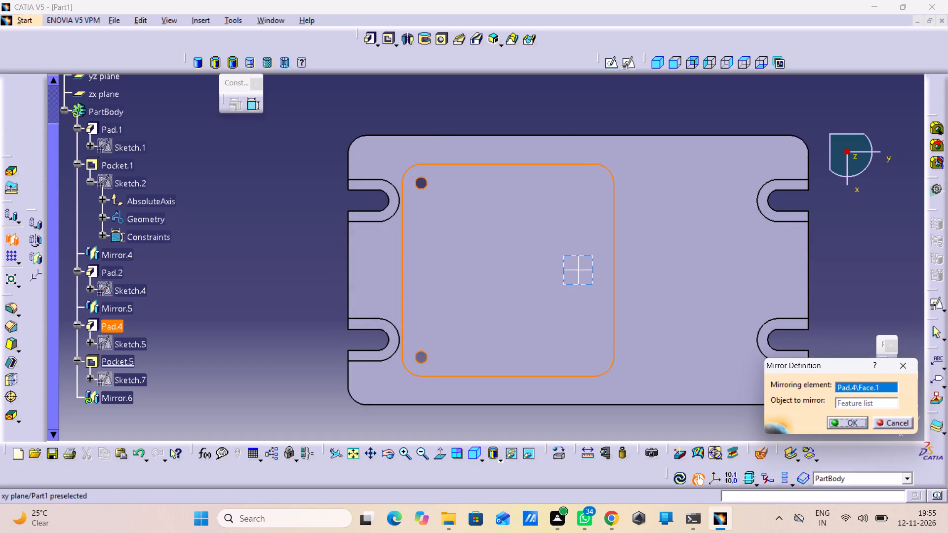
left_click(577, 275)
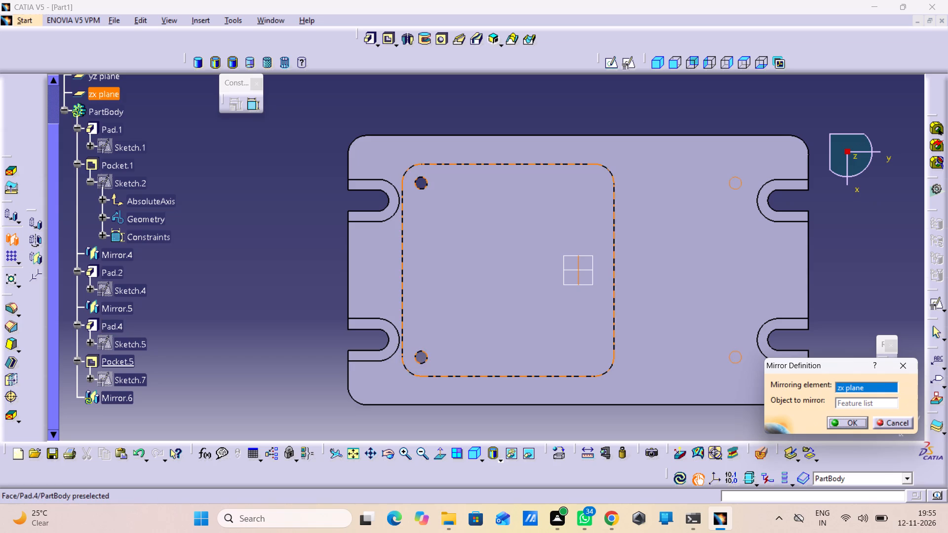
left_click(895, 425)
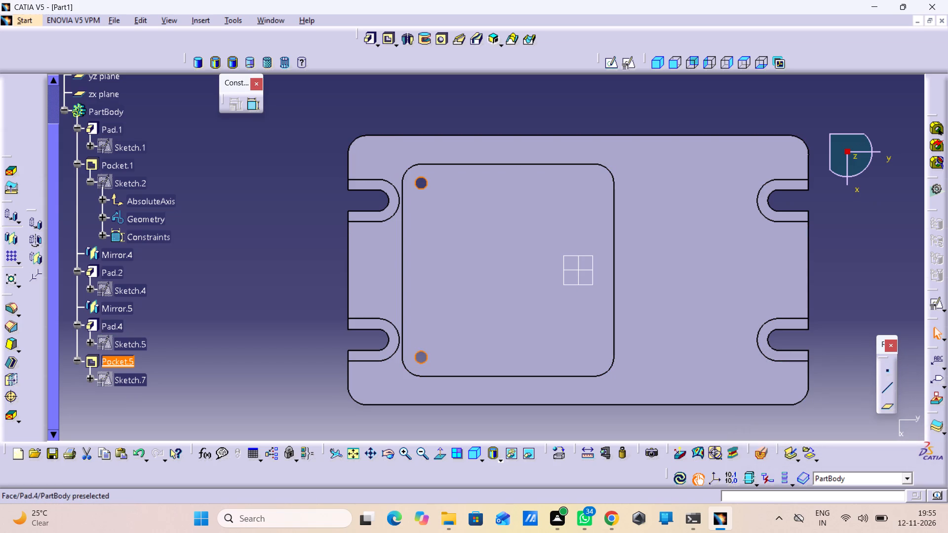
Save the part as "base plate" in CATPart format in the milling plate folder inside the Desktop's CATIA folder.
left_click(716, 102)
key("ctrl+s")
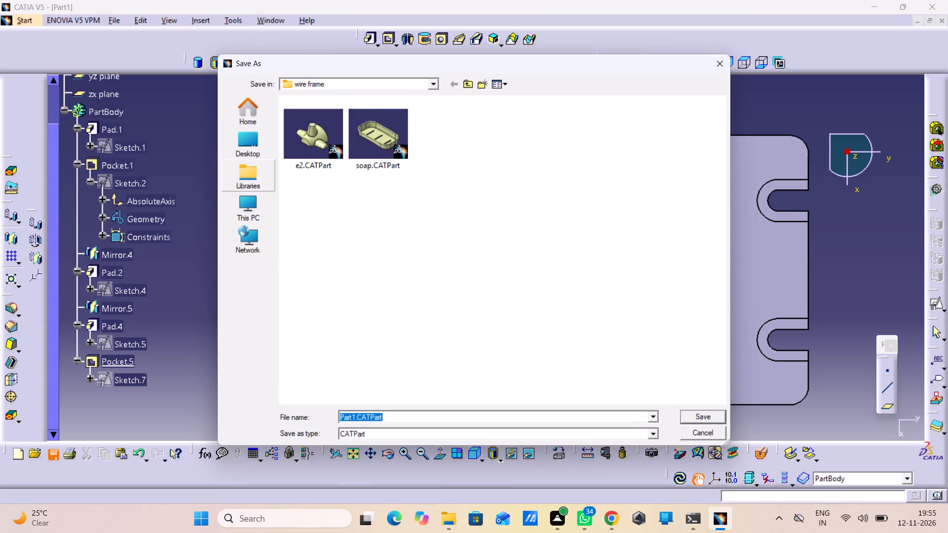
double_click(259, 145)
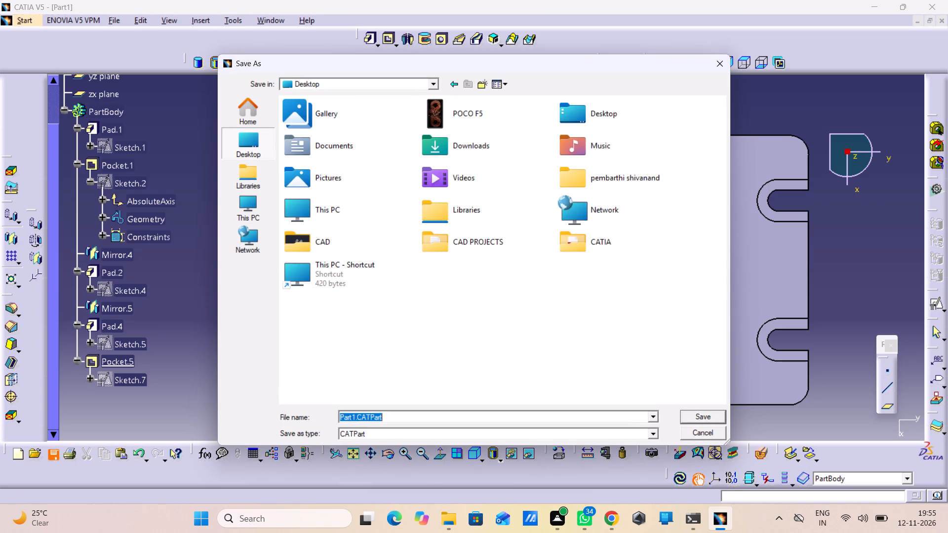
left_click(613, 247)
double_click(609, 246)
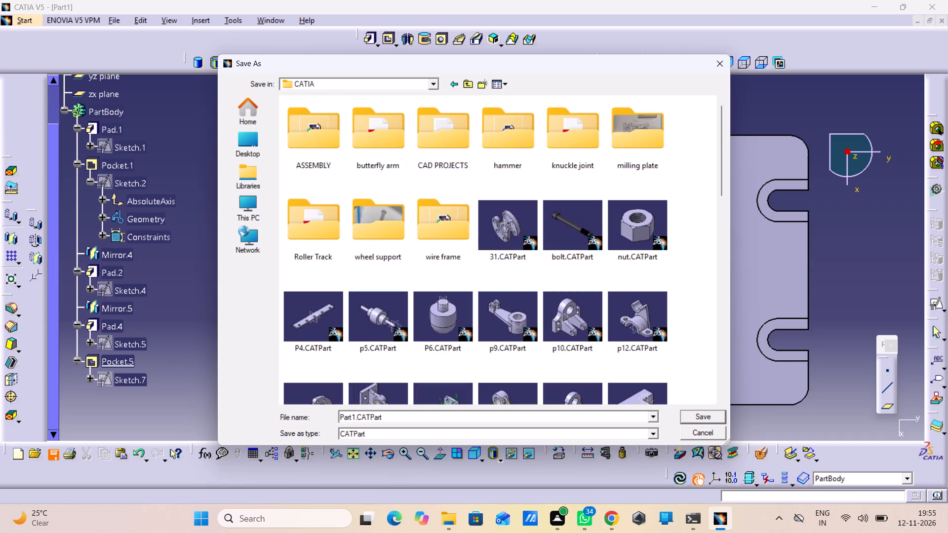
double_click(641, 159)
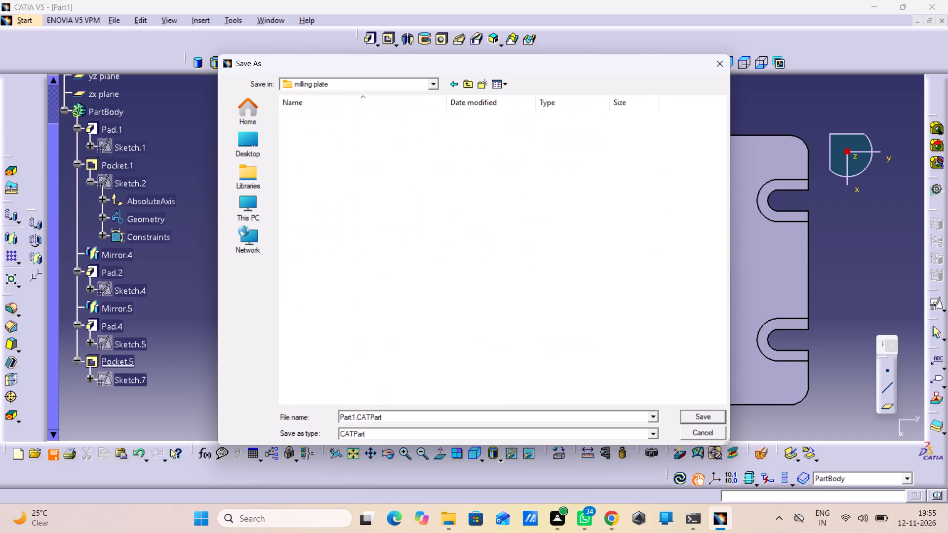
left_click_drag(415, 416, 321, 415)
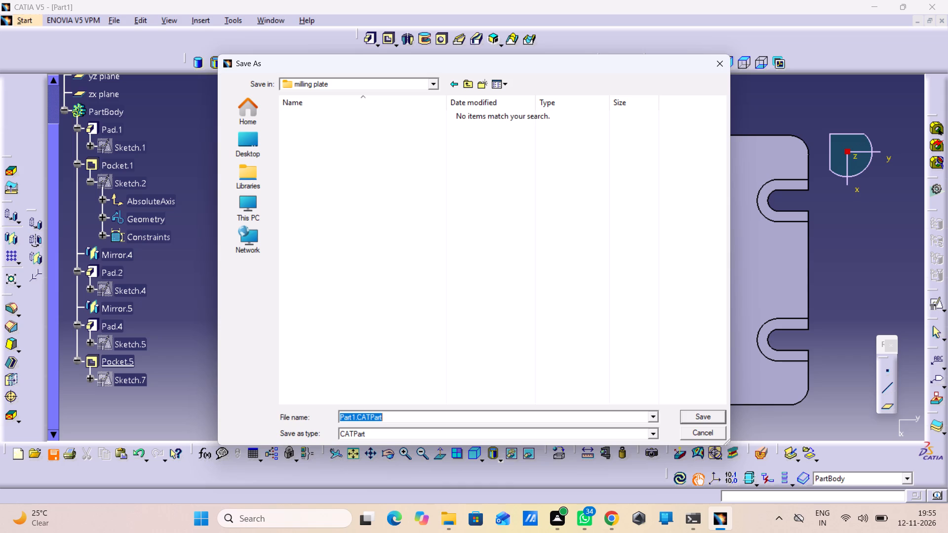
type("basr")
key("BackSpace")
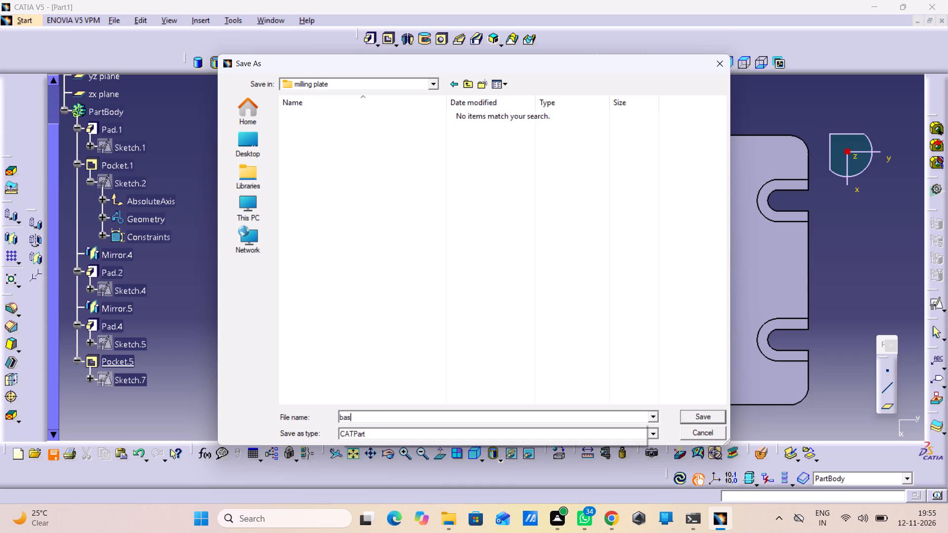
key("w")
key("BackSpace")
type("e pl")
key("a")
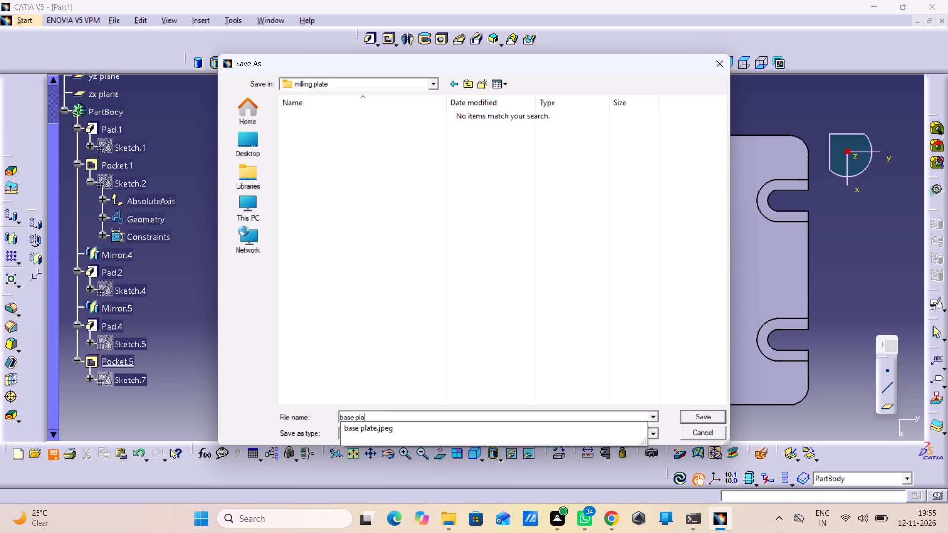
type("te")
left_click(706, 418)
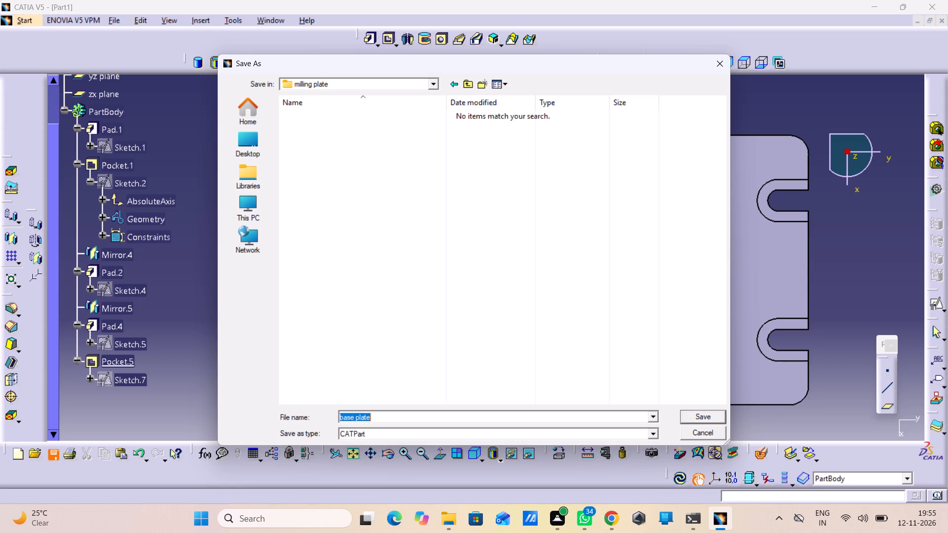
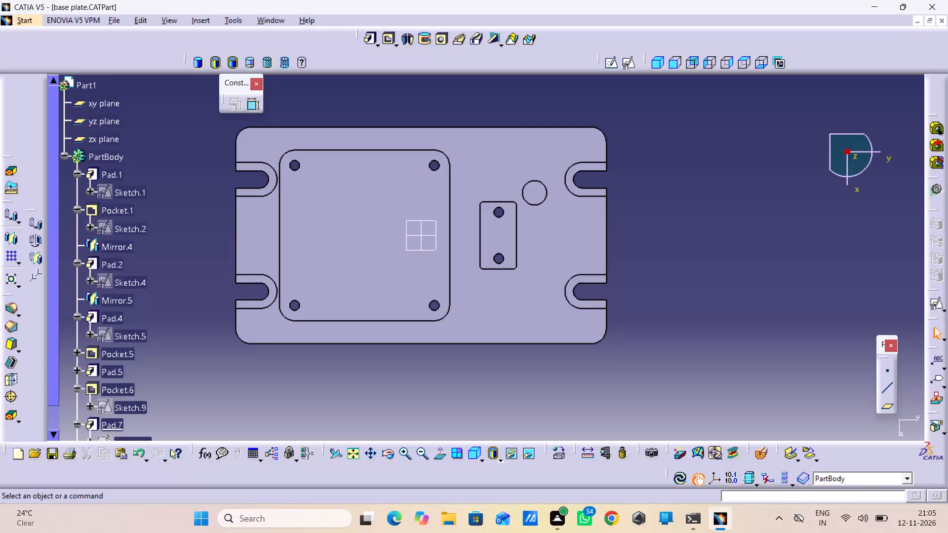
Start a positioned sketch on the round pad's top face with the axes swapped and V reversed.
left_click(722, 266)
middle_click_drag(737, 322, 725, 292)
right_click_drag(737, 322, 725, 292)
middle_click_drag(593, 393, 581, 278)
right_click_drag(592, 393, 581, 278)
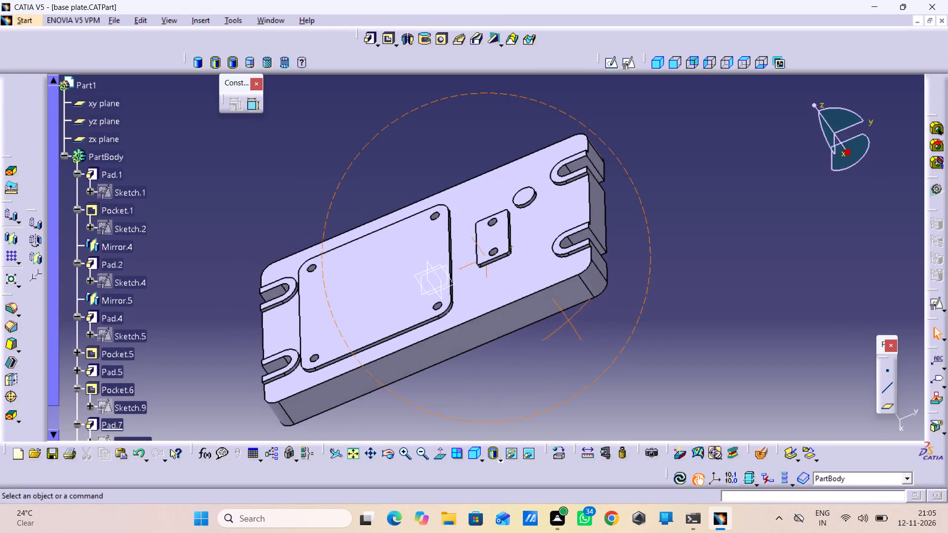
right_click_drag(581, 278, 575, 293)
middle_click_drag(581, 278, 574, 293)
left_click(521, 192)
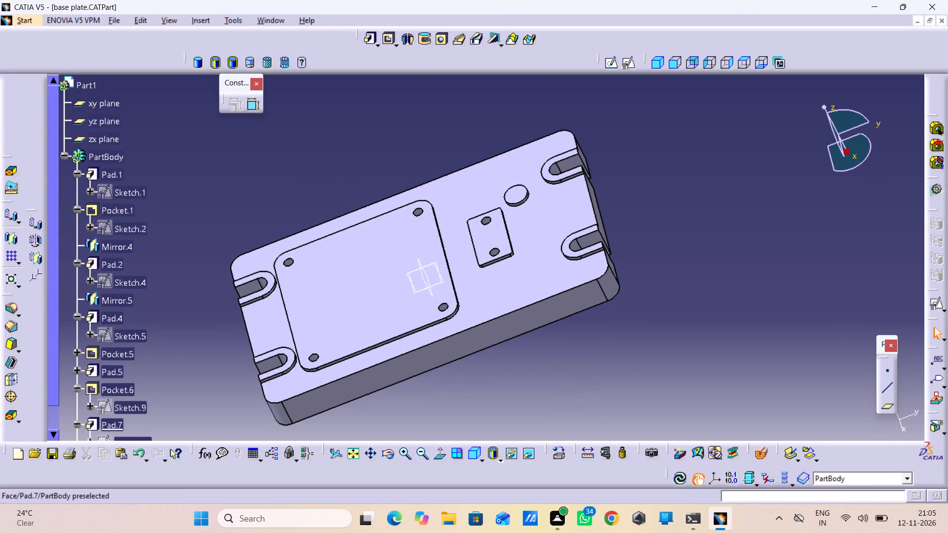
left_click(627, 67)
left_click(867, 405)
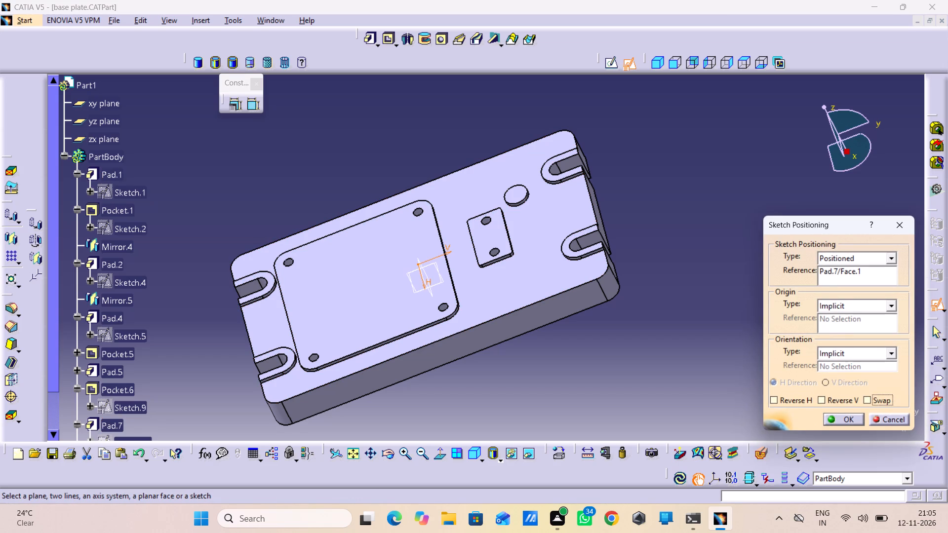
left_click(845, 395)
left_click(847, 413)
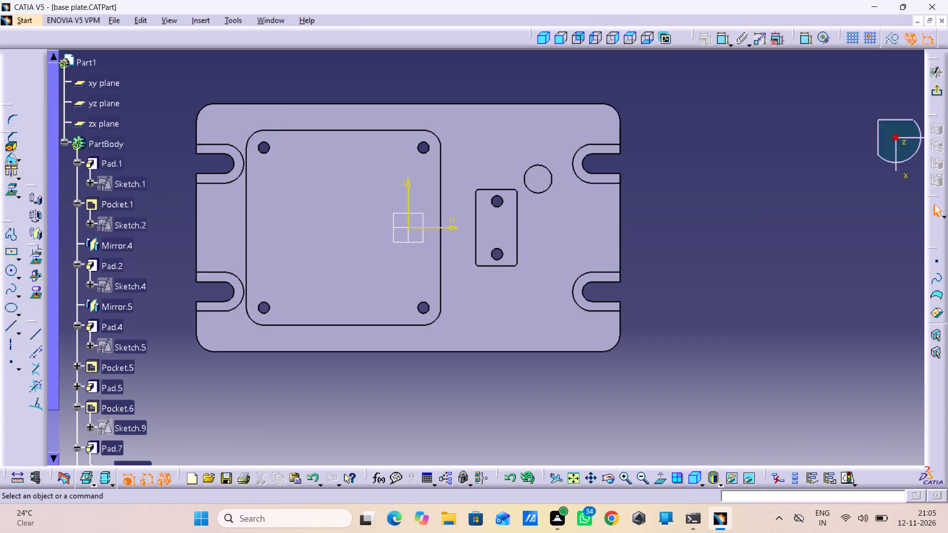
Draw a circle about 11 mm in diameter inside the round pad and make it concentric with the pad's edge.
left_click(12, 271)
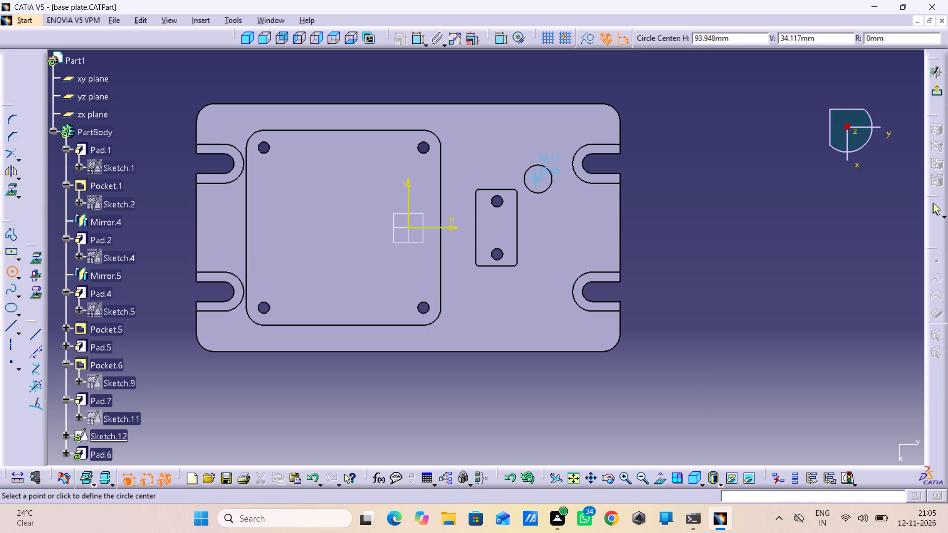
left_click(539, 179)
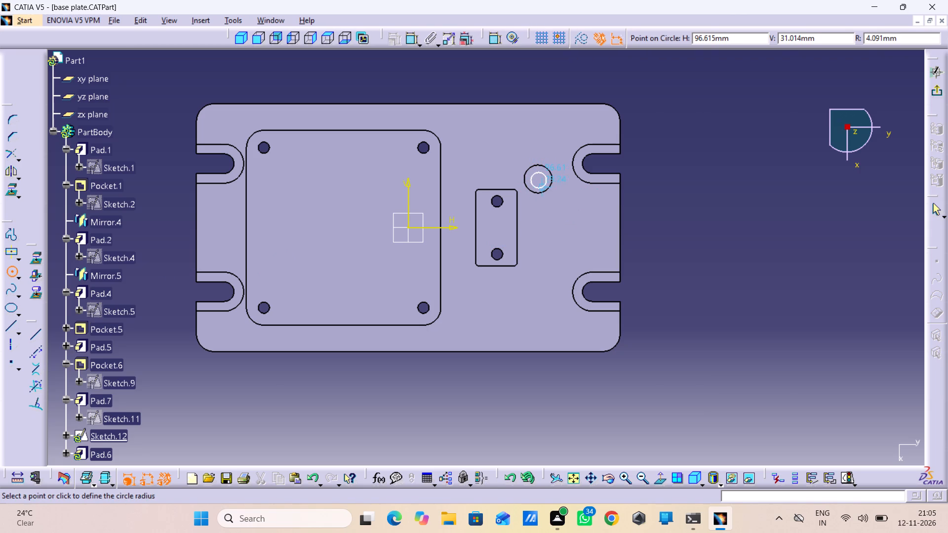
left_click(544, 186)
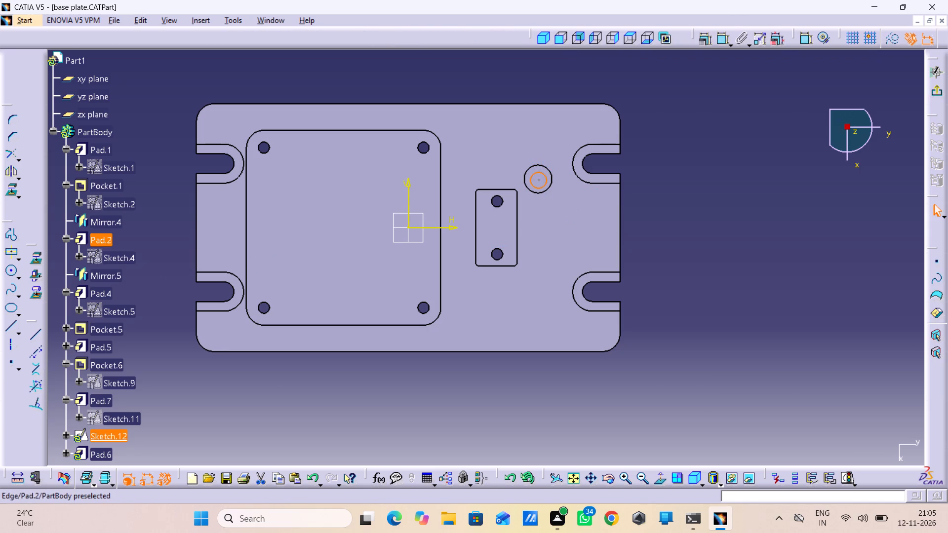
double_click(722, 41)
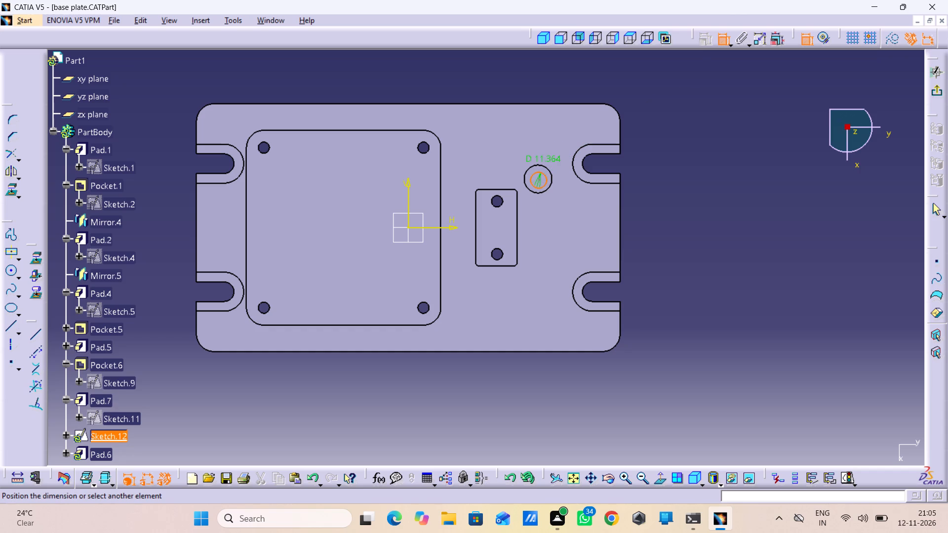
left_click_drag(543, 165, 549, 165)
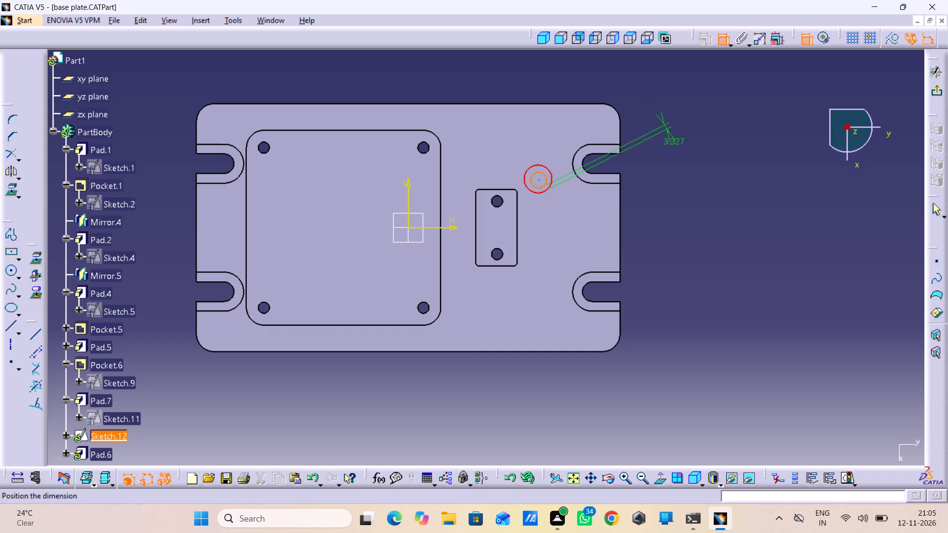
right_click(680, 142)
left_click(713, 231)
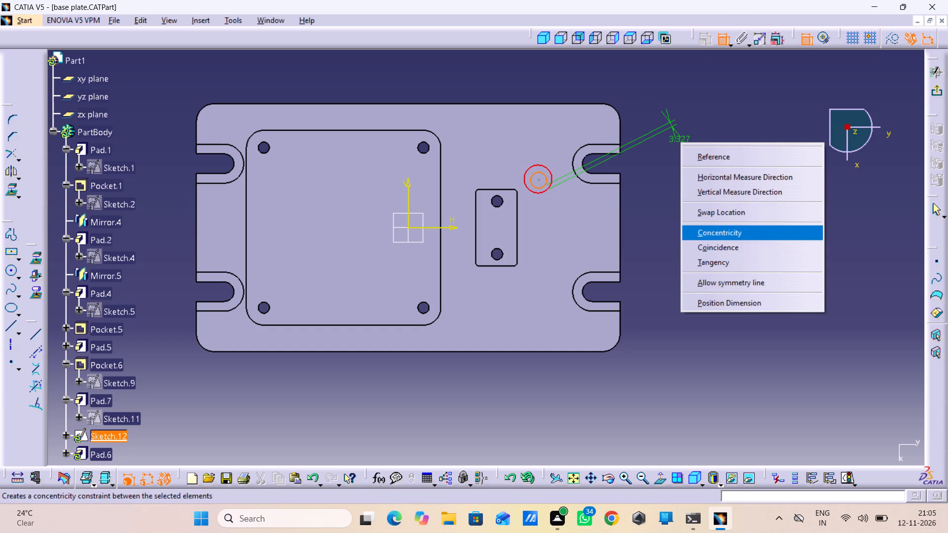
Dimension the circle's diameter, set it to 12 mm, and exit the sketch.
left_click(545, 179)
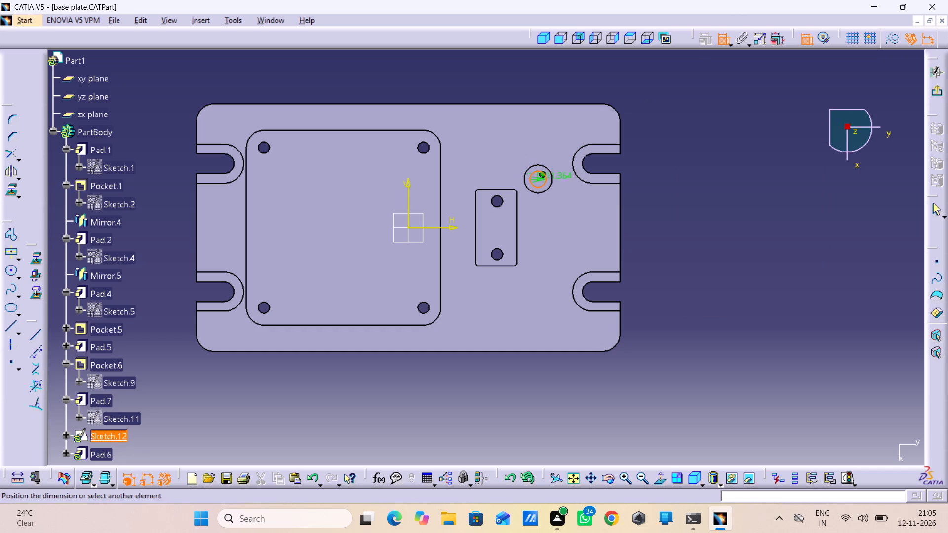
triple_click(663, 149)
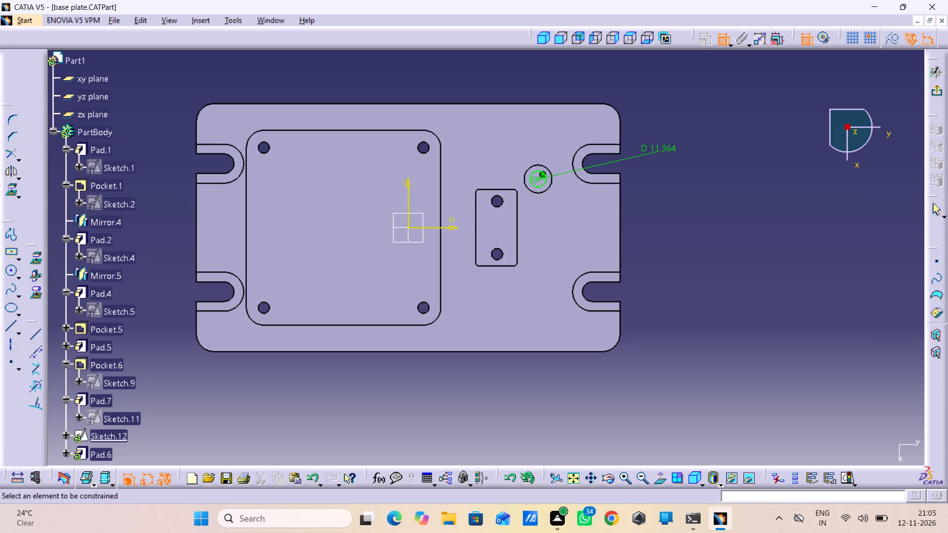
double_click(663, 149)
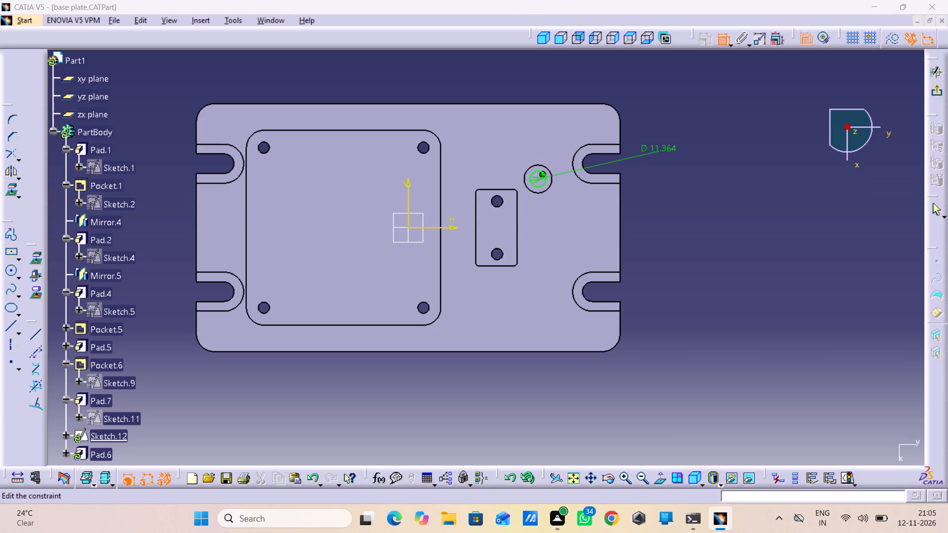
type("12")
key("Return")
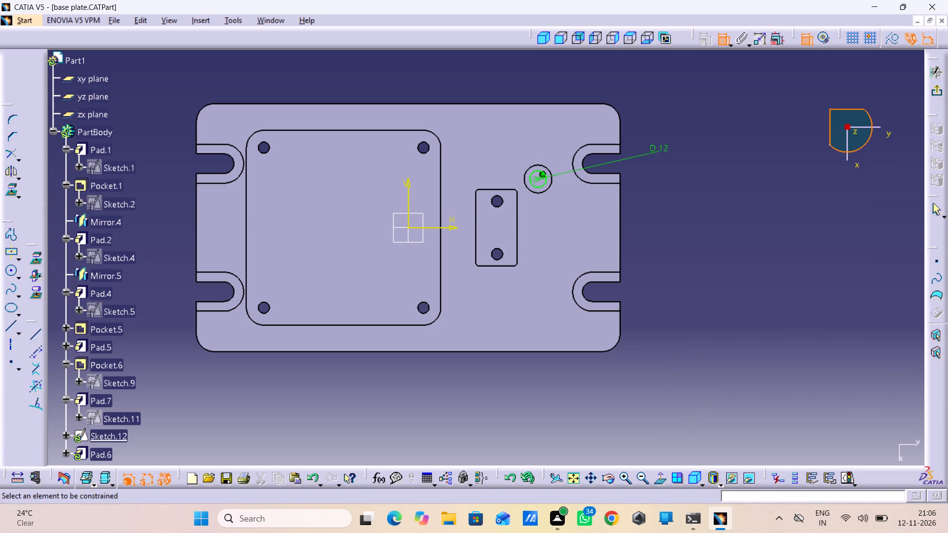
left_click(935, 94)
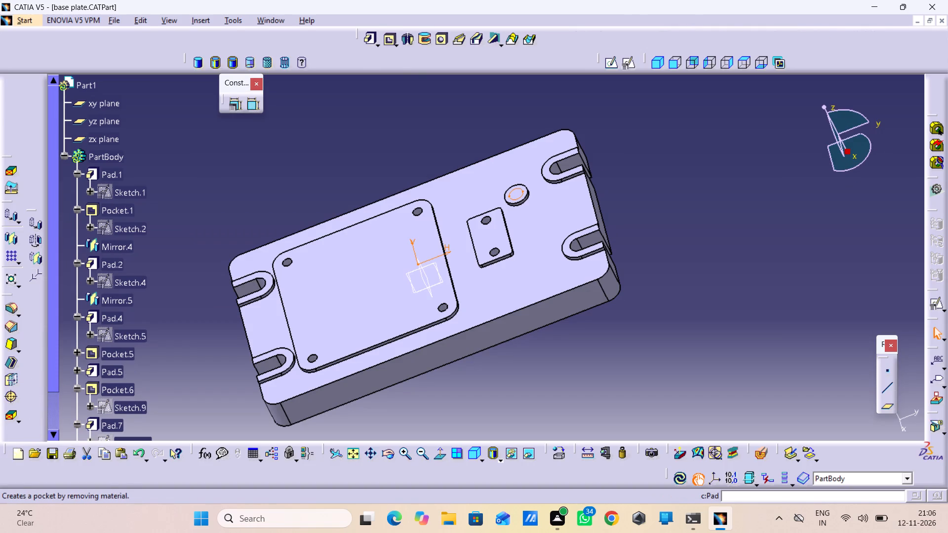
Pocket the 12 mm circle sketch with the Up to last limit to cut a hole through the round pad and plate.
left_click(393, 38)
left_click(418, 51)
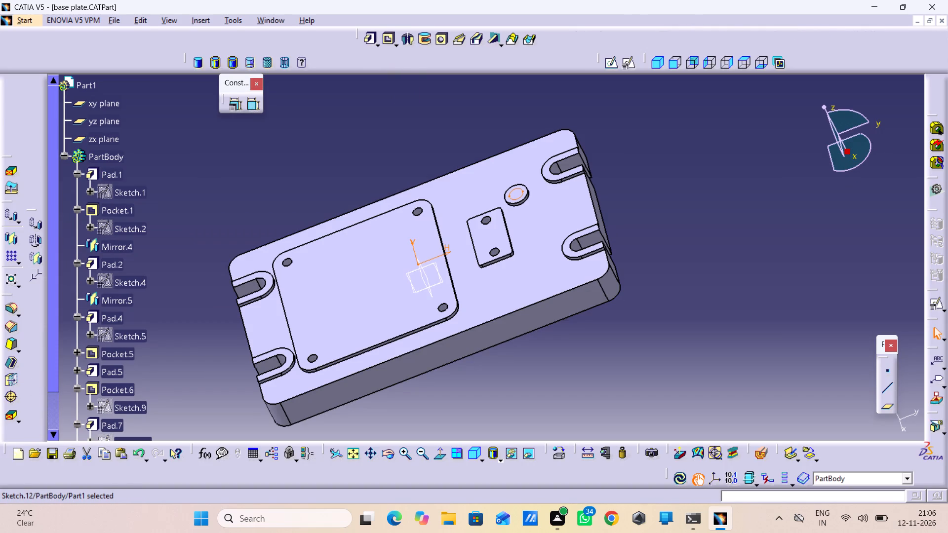
left_click(387, 39)
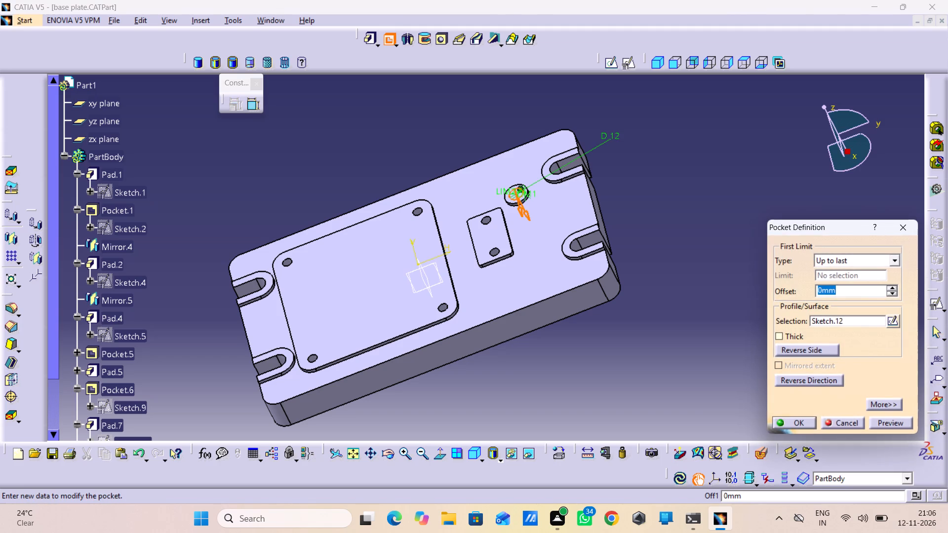
left_click(888, 425)
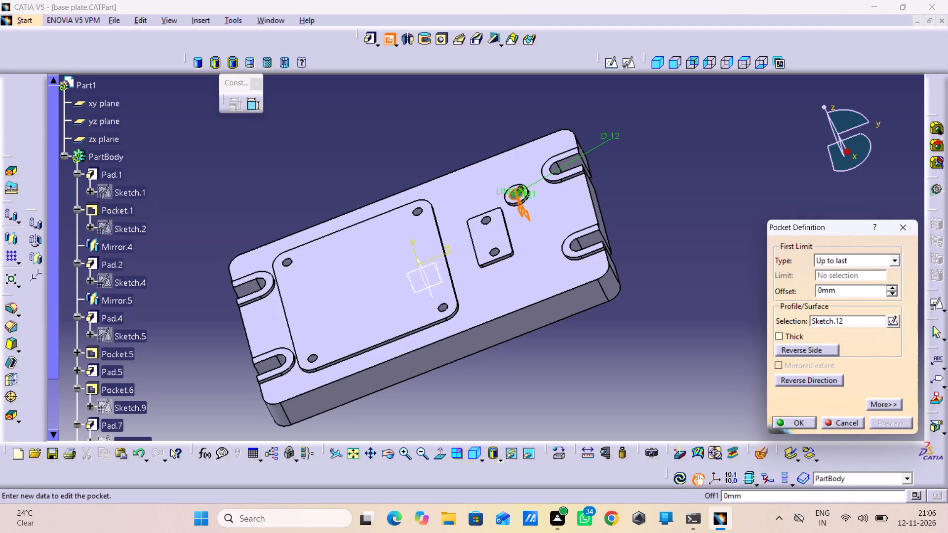
left_click(795, 418)
left_click(683, 366)
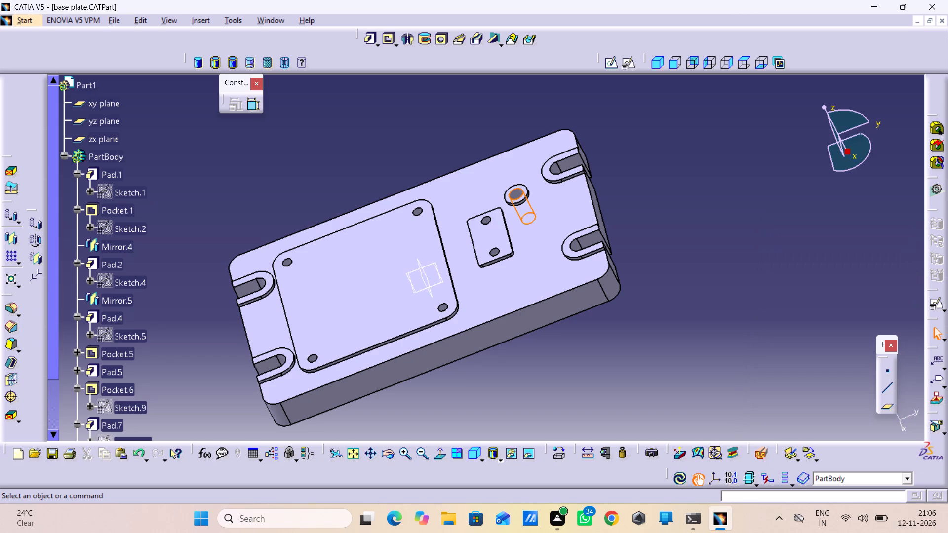
Examine the base plate from above, the sides and underneath, and review its features in the specification tree.
middle_click_drag(583, 383, 561, 378)
right_click_drag(577, 383, 561, 378)
right_click_drag(561, 378, 515, 339)
middle_click_drag(561, 378, 511, 326)
middle_click_drag(733, 265, 739, 318)
right_click(733, 265)
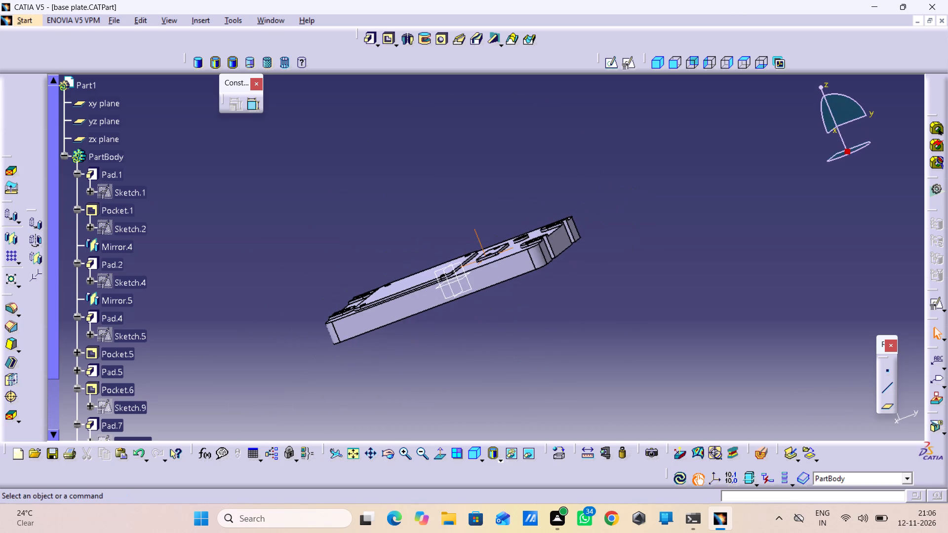
middle_click_drag(686, 263, 712, 322)
right_click_drag(687, 264, 712, 322)
middle_click_drag(592, 211, 553, 314)
right_click_drag(593, 212, 553, 314)
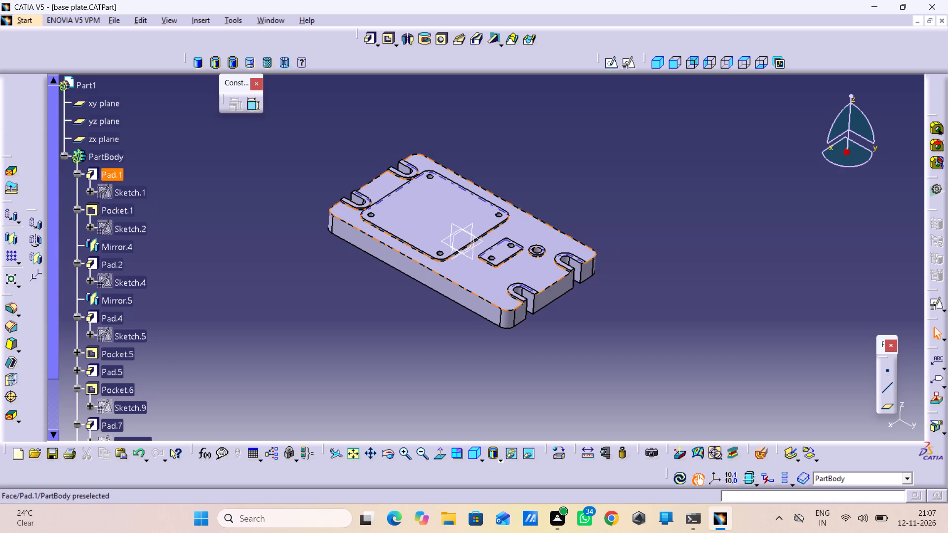
middle_click_drag(527, 228, 489, 261)
right_click_drag(527, 228, 490, 261)
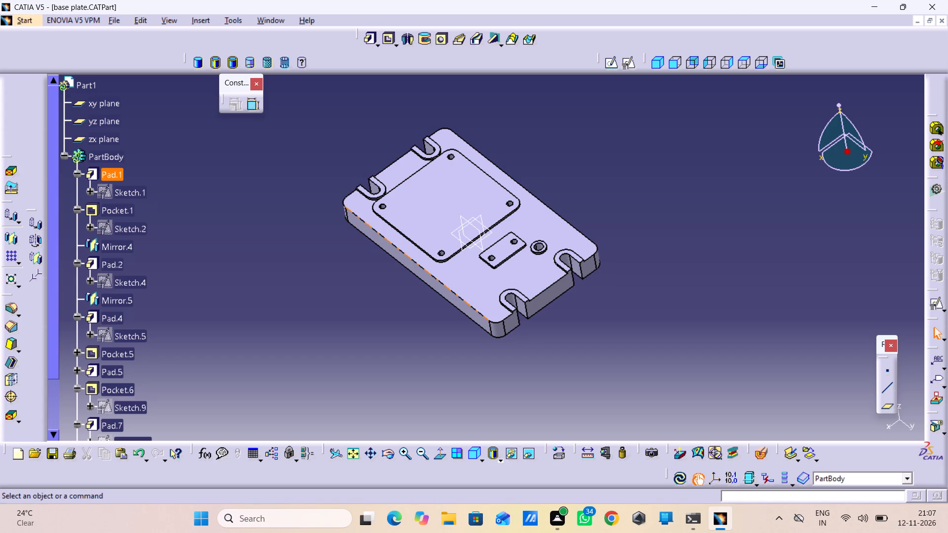
middle_click_drag(371, 314, 469, 217)
right_click_drag(371, 314, 453, 258)
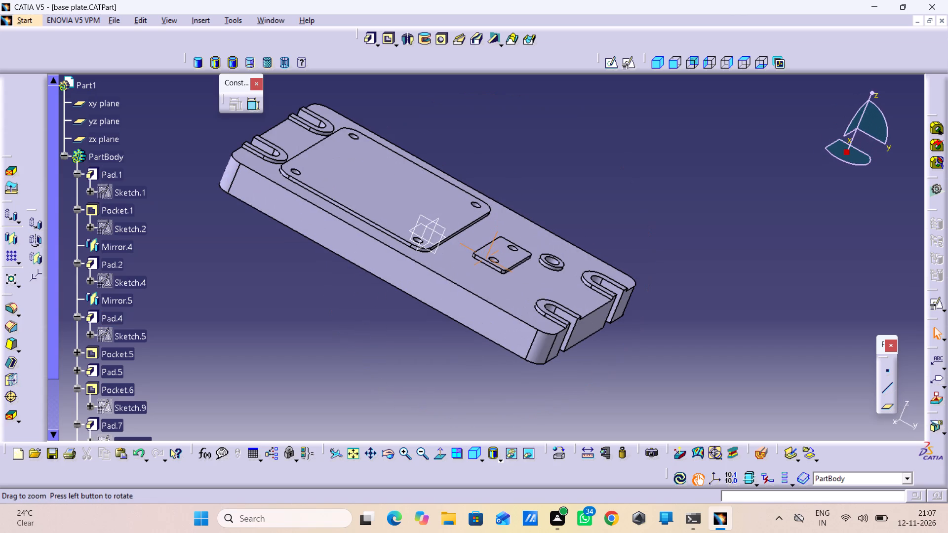
middle_click_drag(355, 328, 371, 370)
right_click(355, 328)
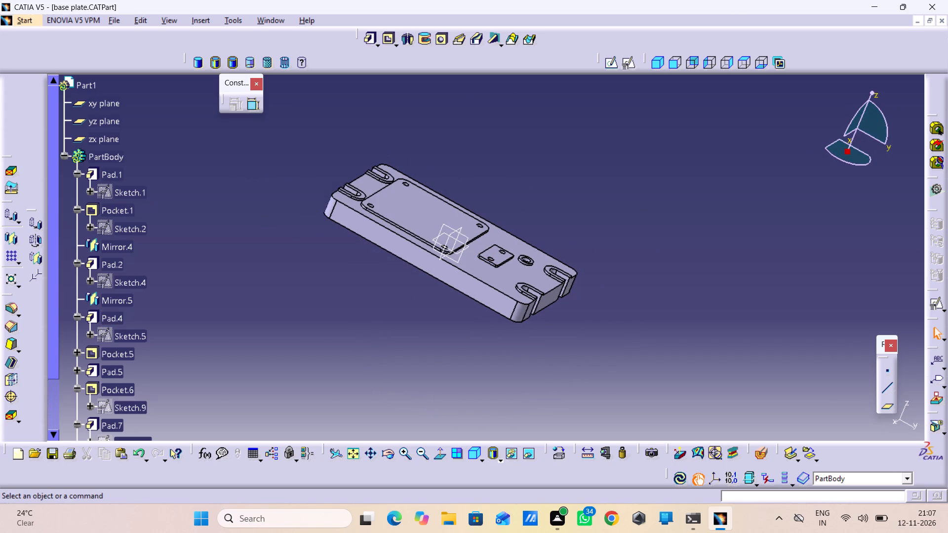
middle_click_drag(672, 357, 557, 130)
right_click_drag(672, 356, 557, 130)
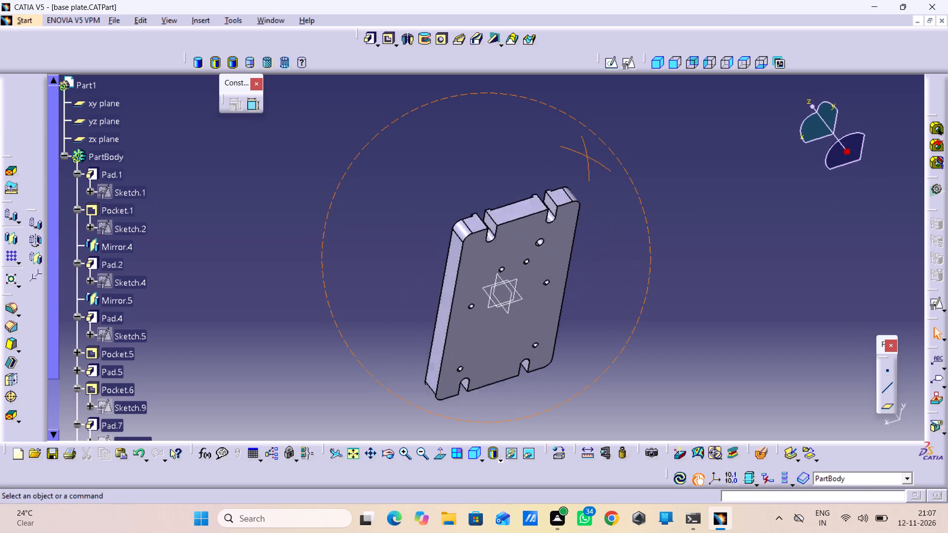
middle_click_drag(557, 130, 583, 322)
right_click_drag(557, 130, 583, 322)
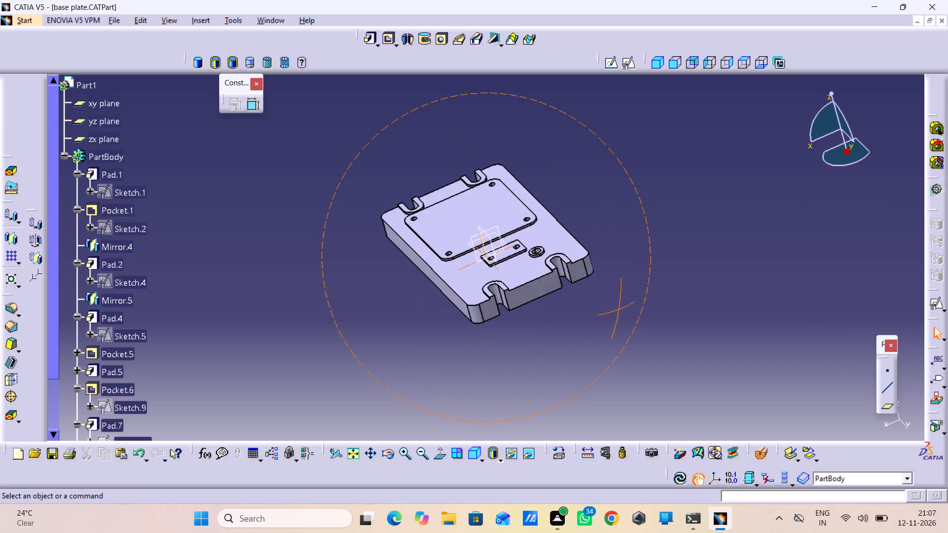
right_click_drag(583, 322, 583, 328)
middle_click_drag(583, 322, 583, 329)
middle_click_drag(590, 298, 637, 306)
right_click_drag(590, 298, 635, 306)
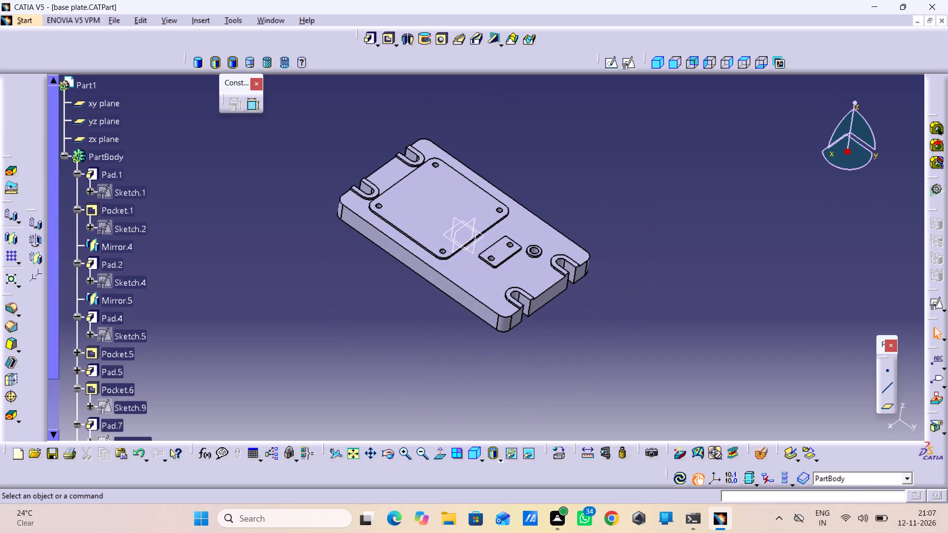
scroll(94, 339, "down", 3)
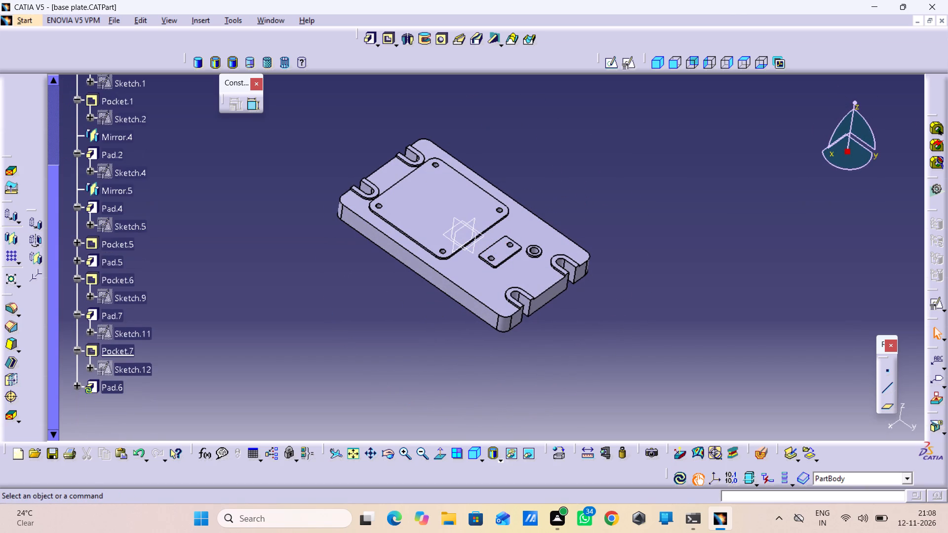
scroll(104, 348, "up", 2)
scroll(101, 308, "up", 2)
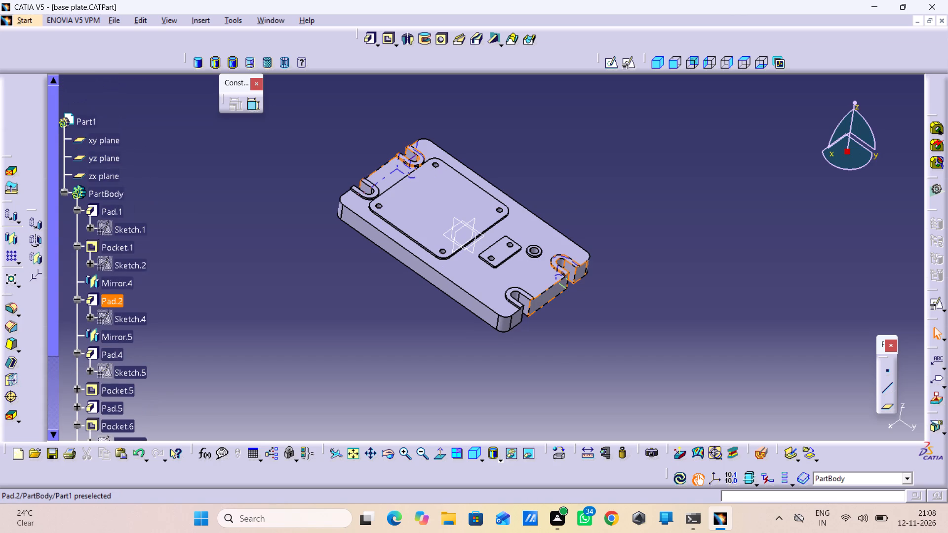
scroll(101, 294, "down", 2)
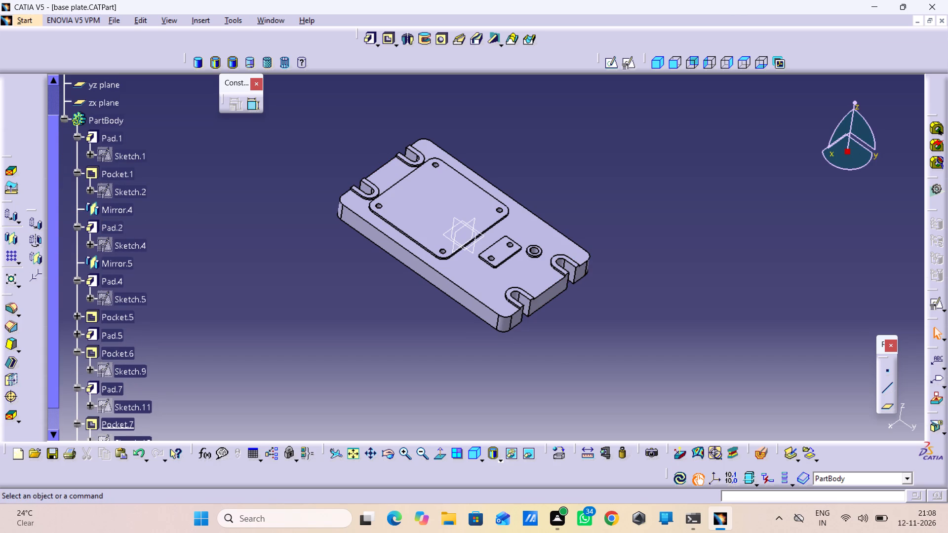
Dock the floating point, line and plane tools beside the sketch tools above the model.
left_click_drag(884, 339, 925, 320)
left_click_drag(879, 339, 941, 314)
left_click_drag(941, 314, 600, 59)
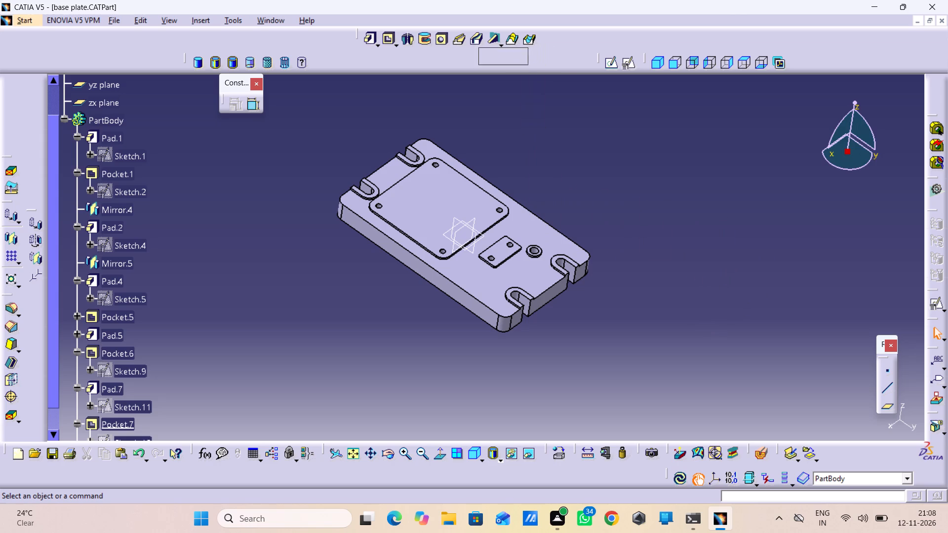
left_click_drag(600, 59, 599, 60)
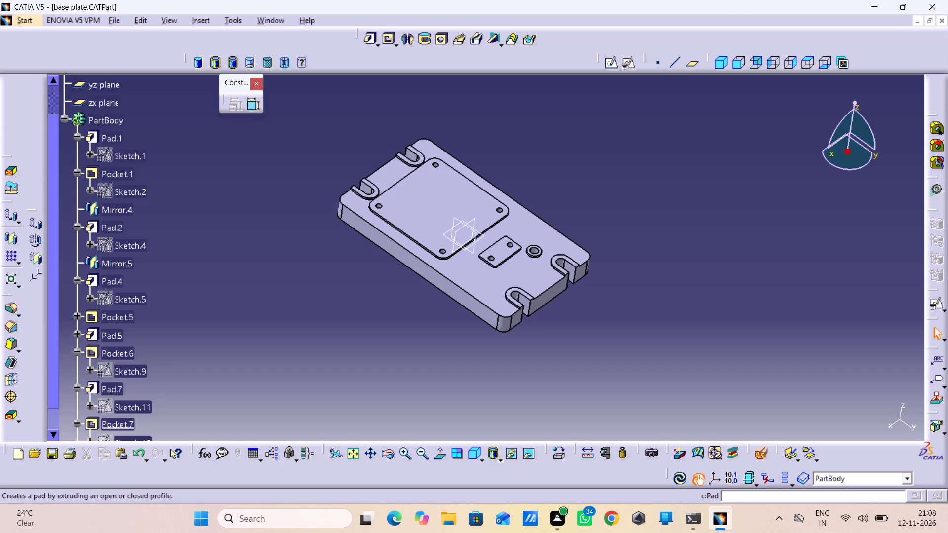
Rearrange the pad and pocket, sketch, and standard view tools into a single row above the model.
left_click_drag(356, 31, 486, 69)
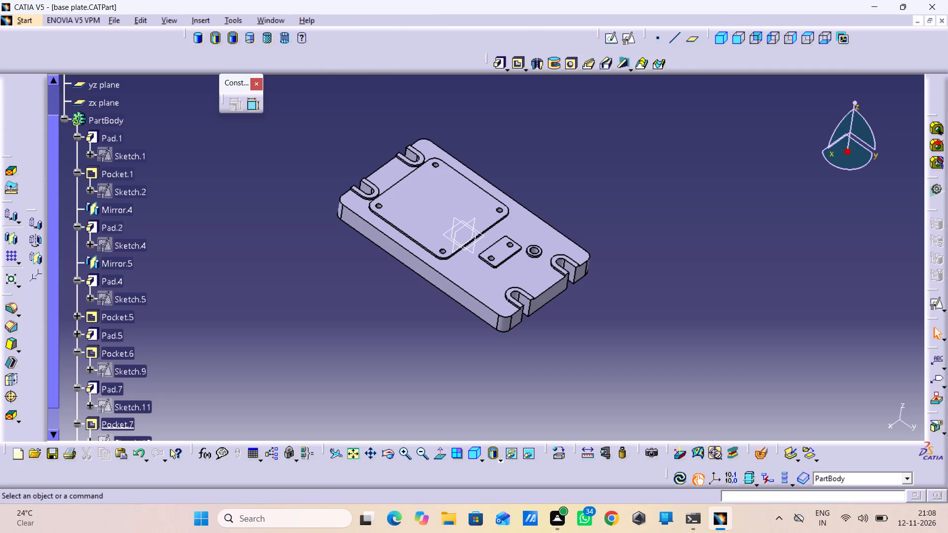
left_click_drag(486, 57, 418, 59)
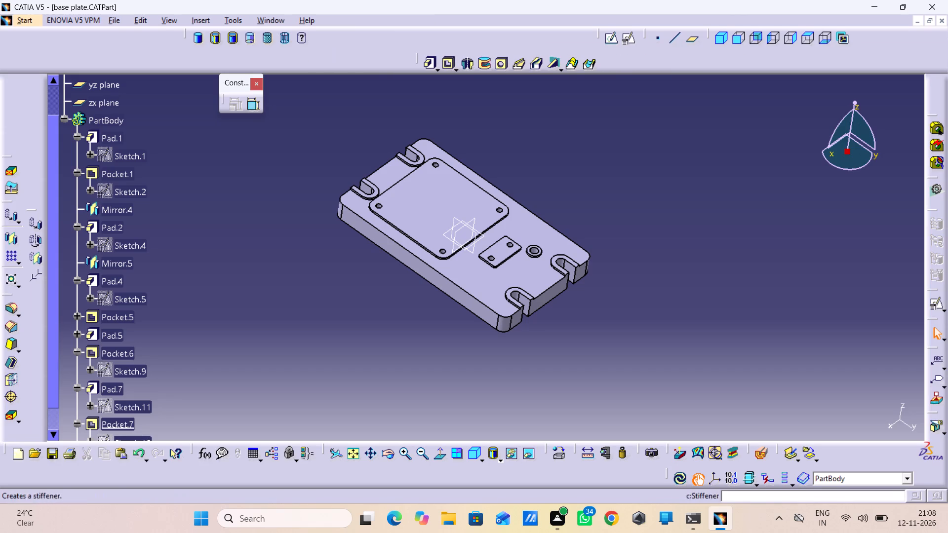
left_click_drag(602, 34, 665, 64)
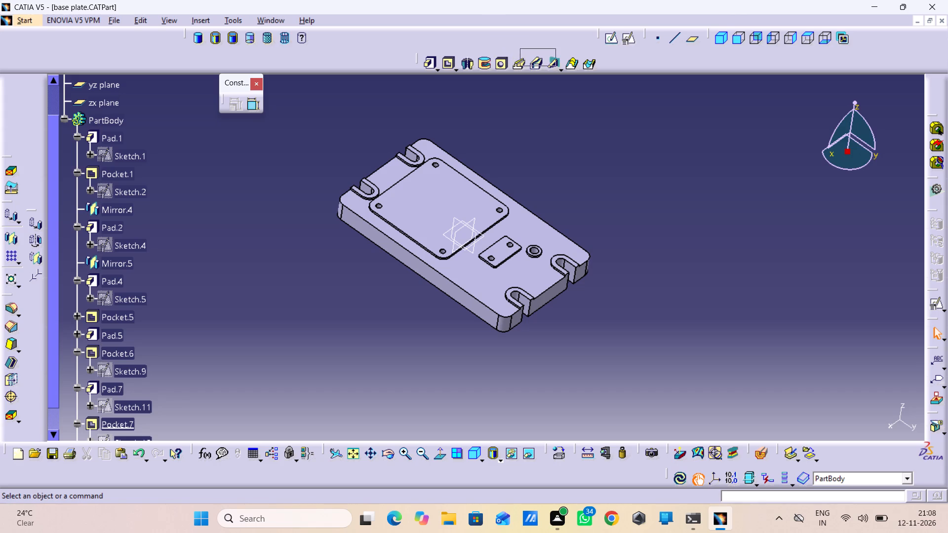
left_click_drag(665, 64, 775, 74)
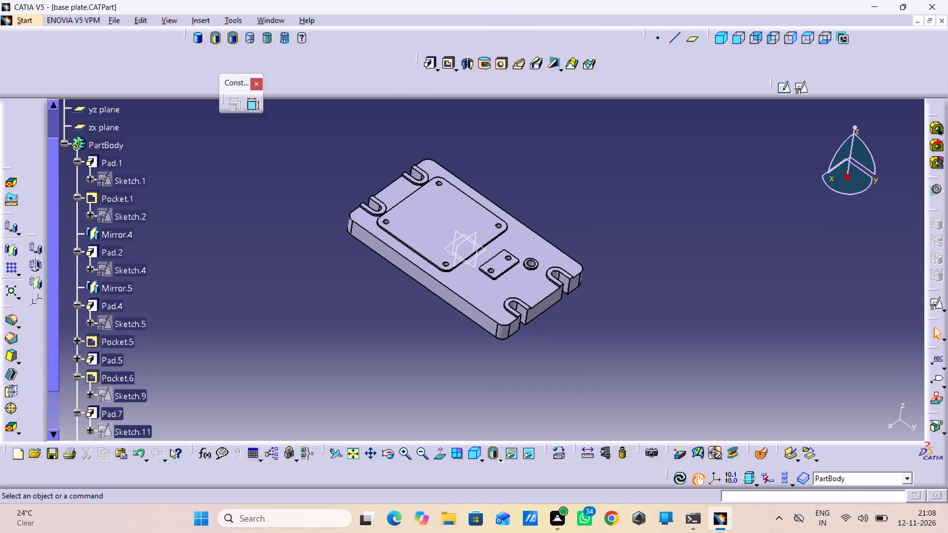
left_click_drag(774, 82, 755, 76)
left_click_drag(755, 76, 757, 76)
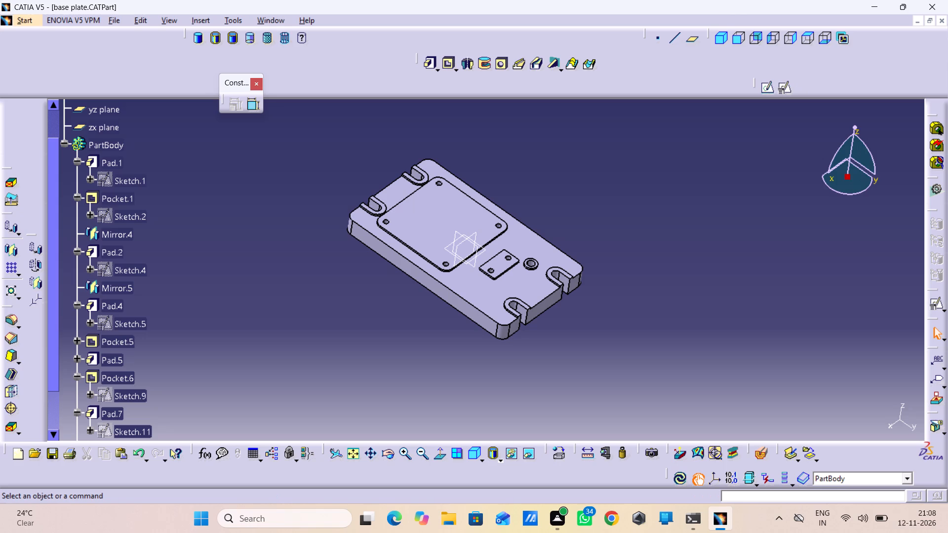
left_click_drag(755, 82, 661, 45)
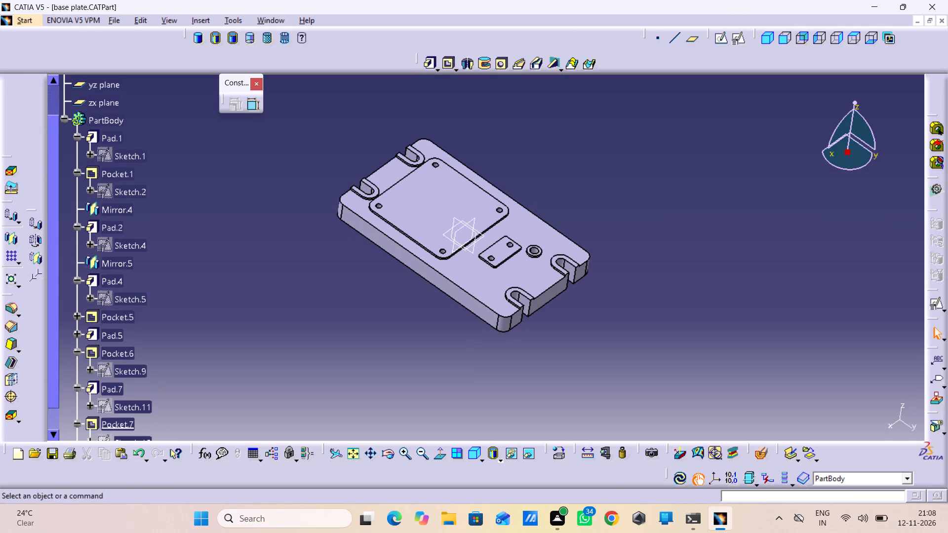
left_click_drag(418, 57, 399, 37)
left_click_drag(399, 37, 398, 36)
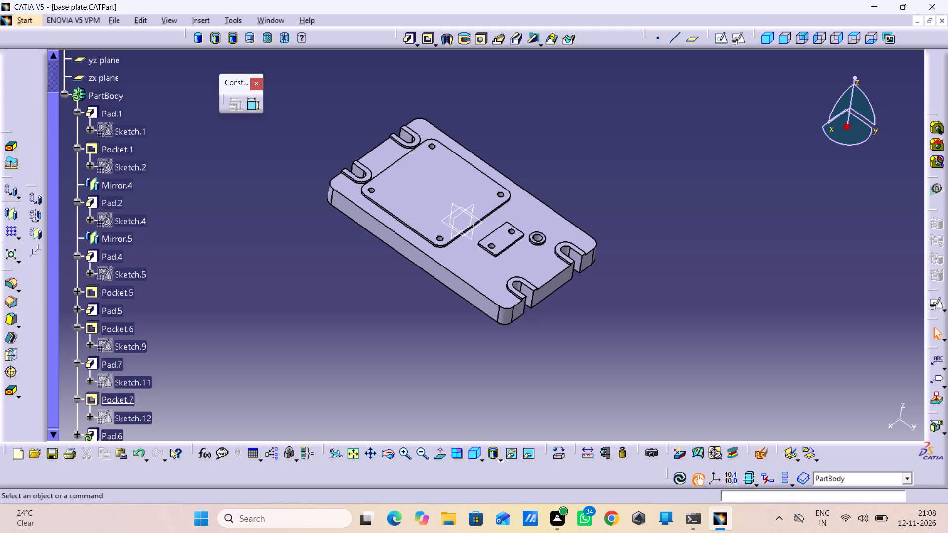
left_click(740, 184)
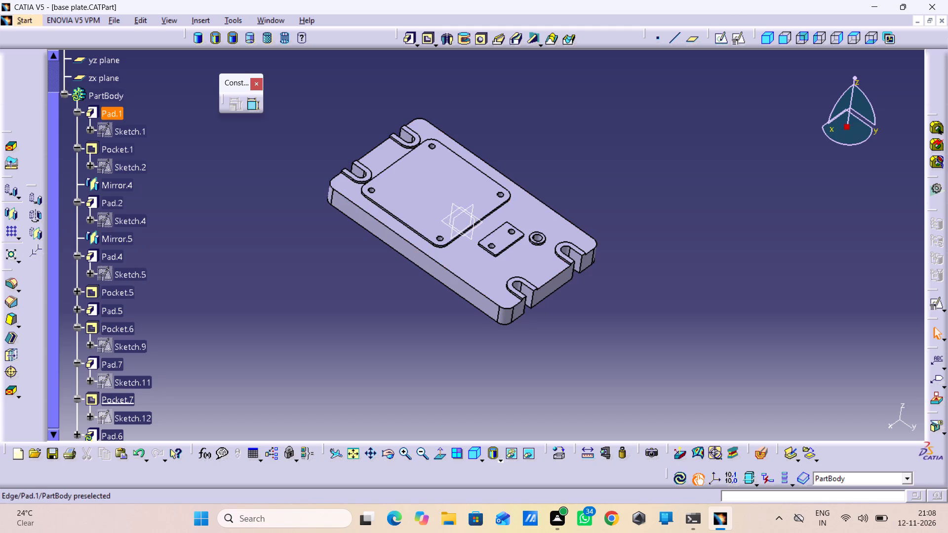
Examine the base plate's slots, raised pads and holes from several angles and distances.
middle_click(494, 279)
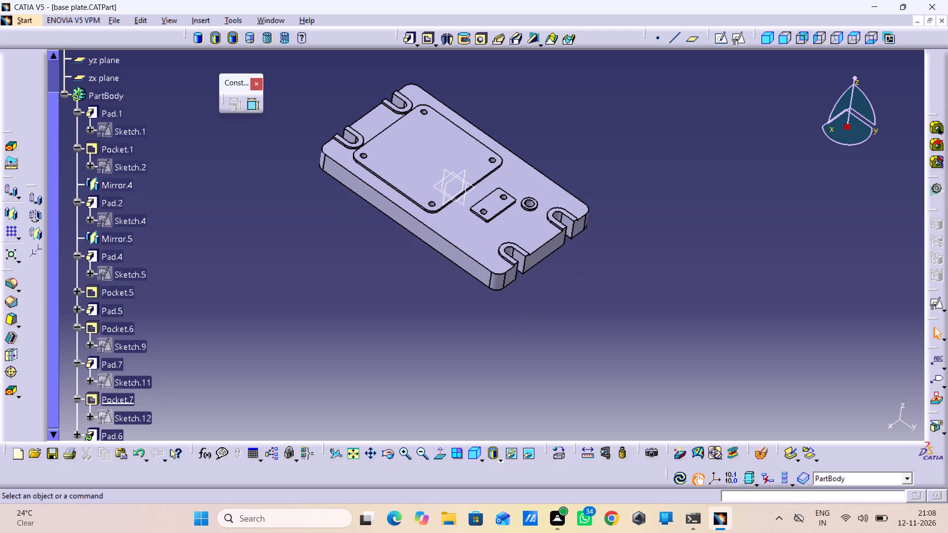
middle_click_drag(470, 228, 474, 200)
right_click_drag(470, 228, 474, 200)
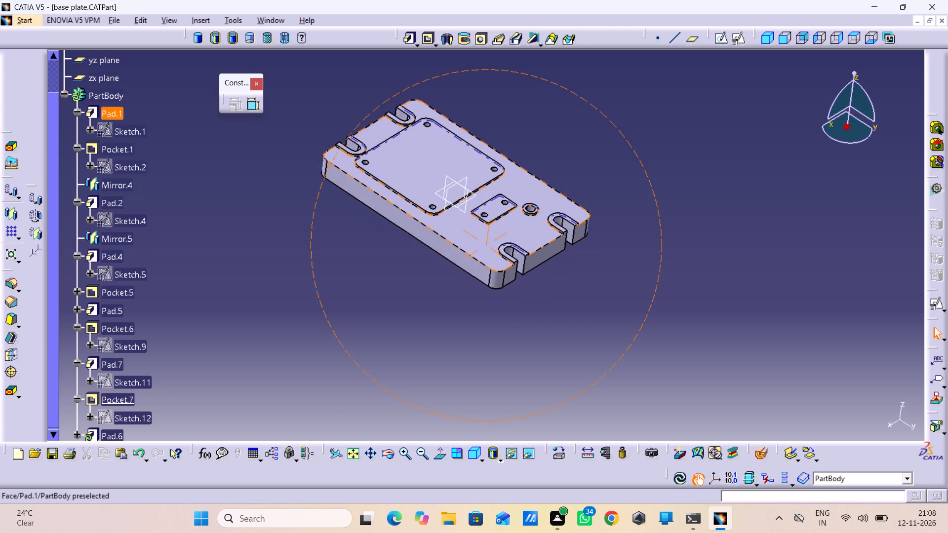
middle_click_drag(474, 200, 344, 196)
right_click_drag(474, 200, 344, 196)
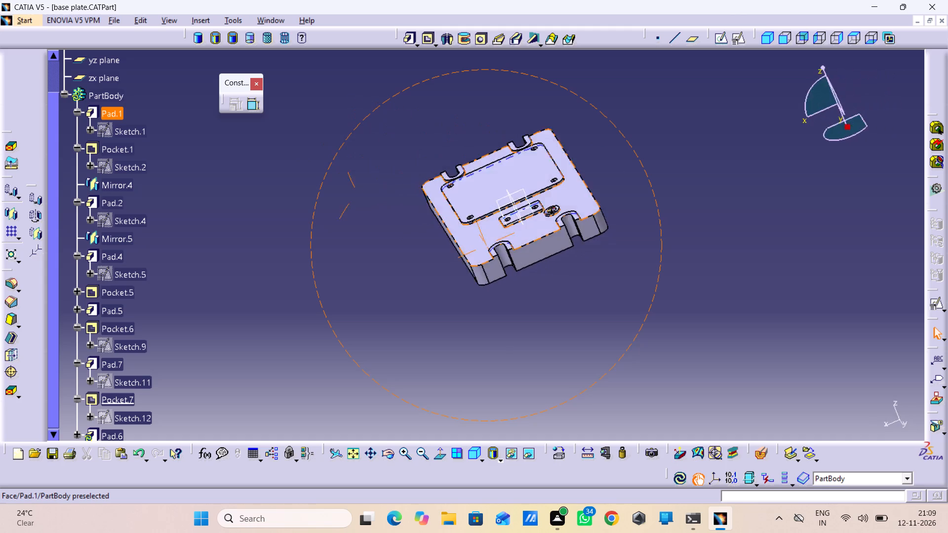
middle_click_drag(344, 196, 535, 211)
right_click_drag(344, 196, 535, 211)
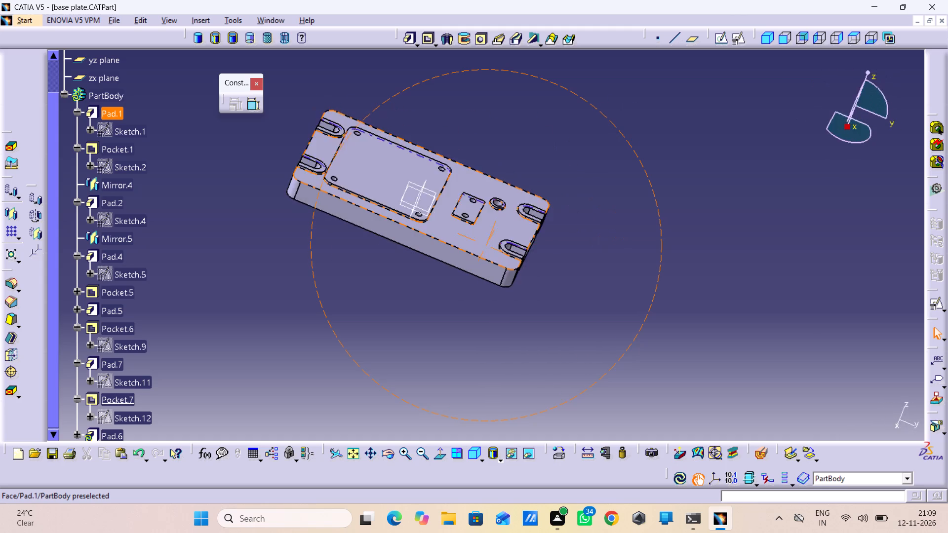
right_click_drag(535, 211, 473, 193)
middle_click_drag(535, 211, 450, 127)
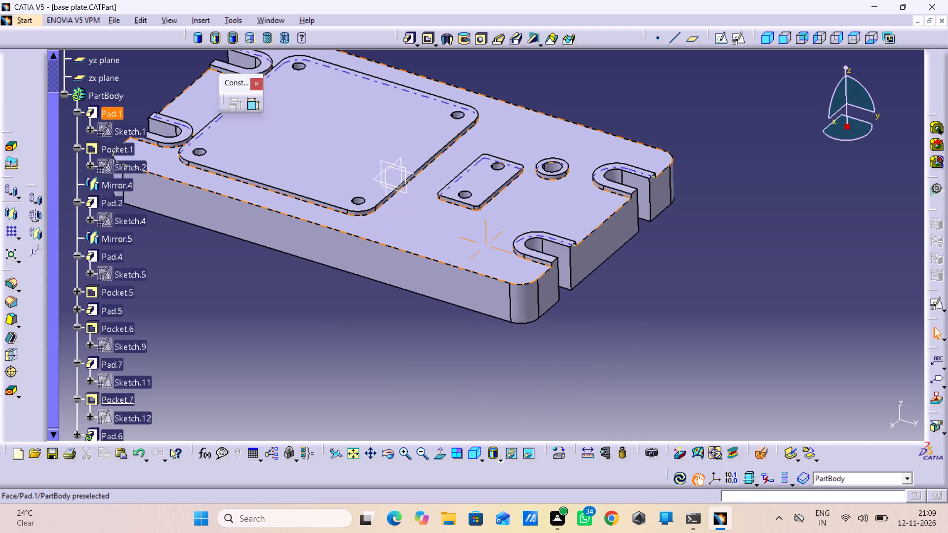
middle_click_drag(450, 127, 484, 191)
left_click(623, 197)
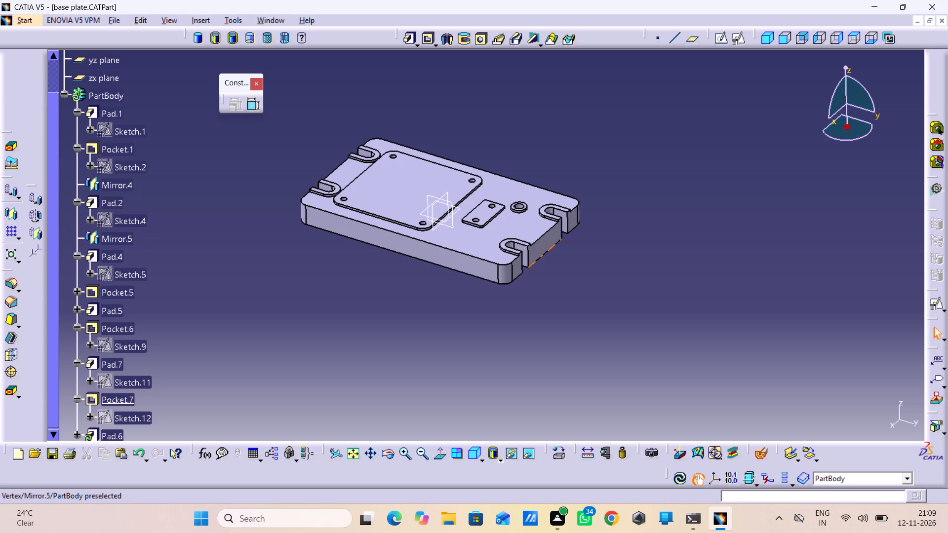
middle_click_drag(553, 284, 559, 302)
right_click(553, 284)
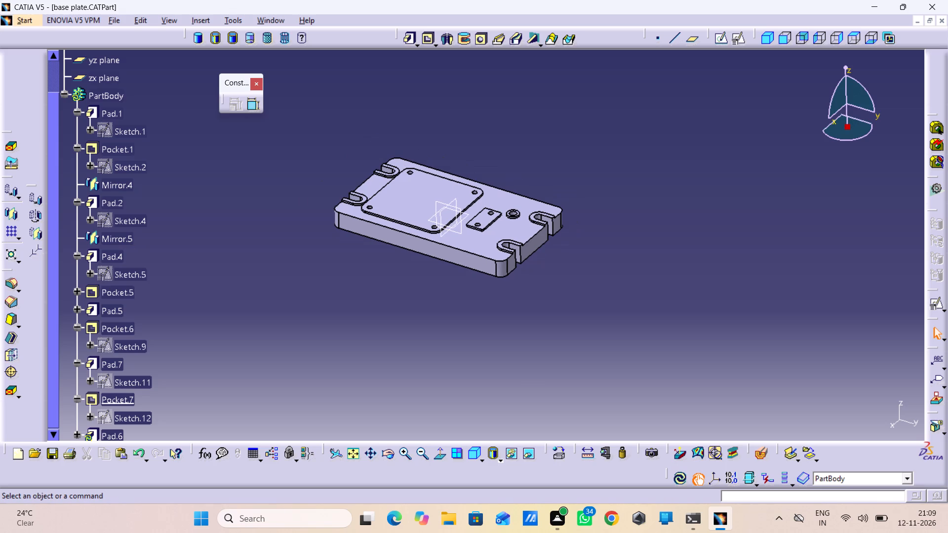
middle_click_drag(512, 298, 495, 271)
right_click(507, 300)
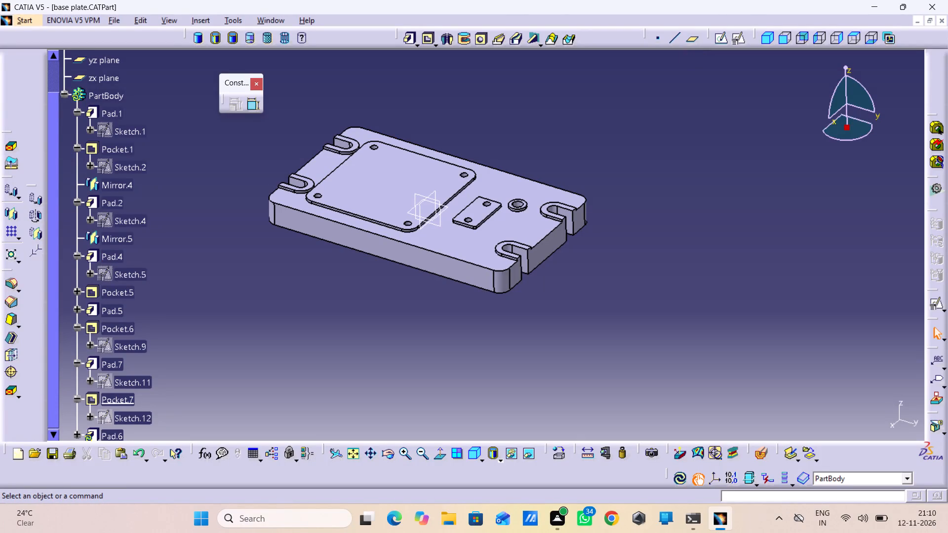
middle_click_drag(418, 302, 432, 330)
scroll(418, 302, "down", 1)
right_click(418, 302)
middle_click_drag(431, 329, 498, 334)
right_click_drag(433, 328, 476, 334)
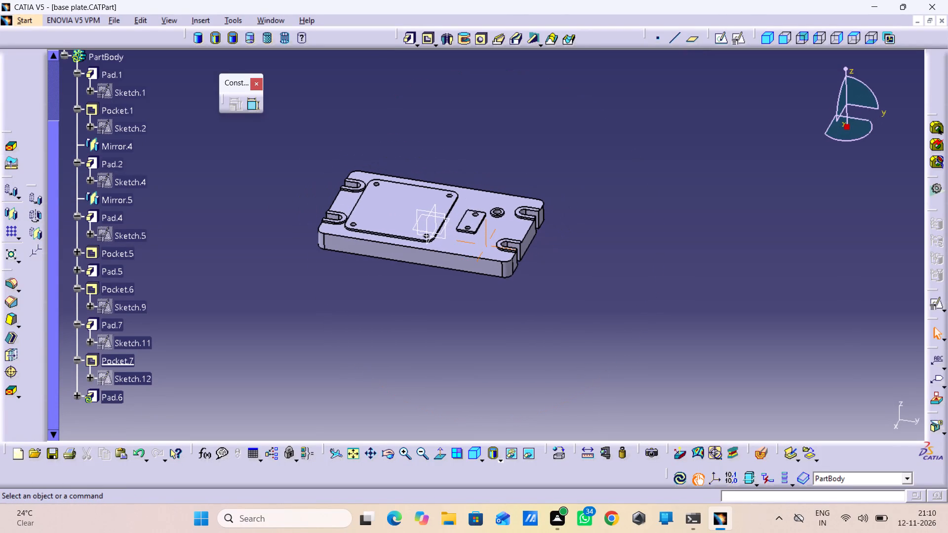
middle_click_drag(498, 334, 526, 333)
middle_click_drag(499, 325, 573, 316)
middle_click_drag(569, 308, 567, 257)
right_click(571, 308)
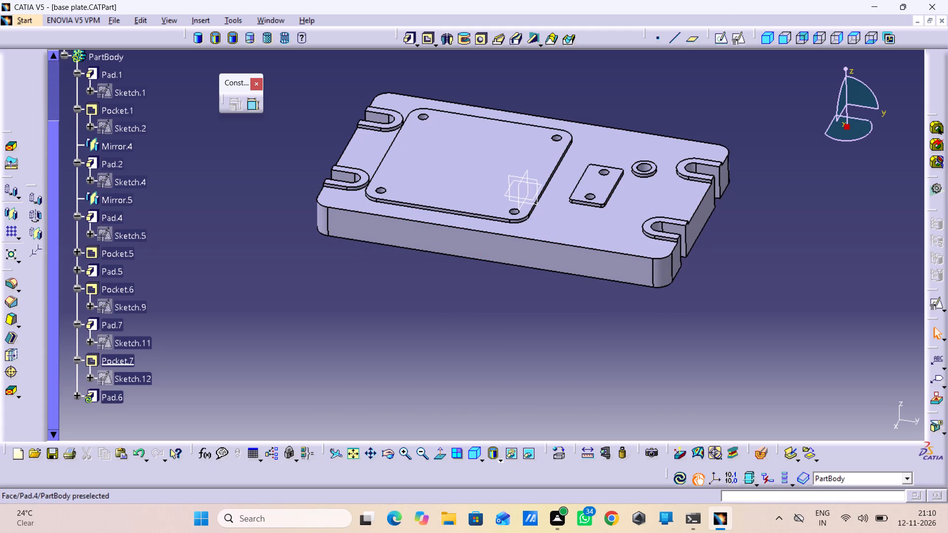
left_click_drag(397, 202, 397, 208)
left_click(347, 280)
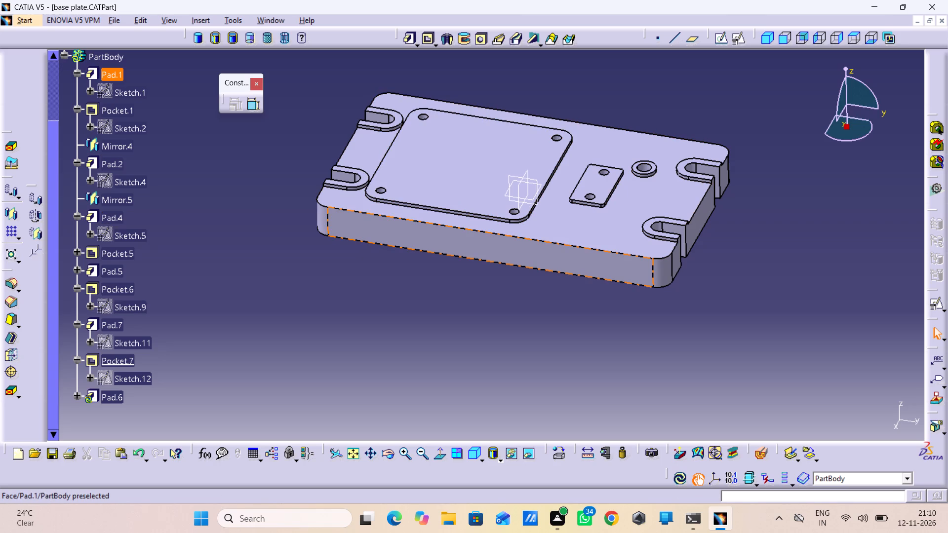
Set the base plate to the standard isometric view.
left_click(477, 456)
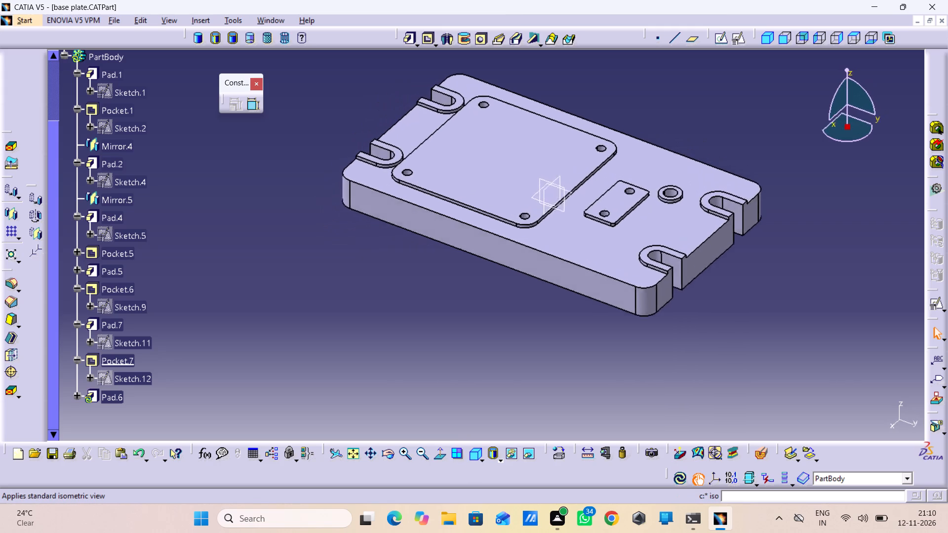
middle_click_drag(462, 311, 471, 339)
right_click(462, 311)
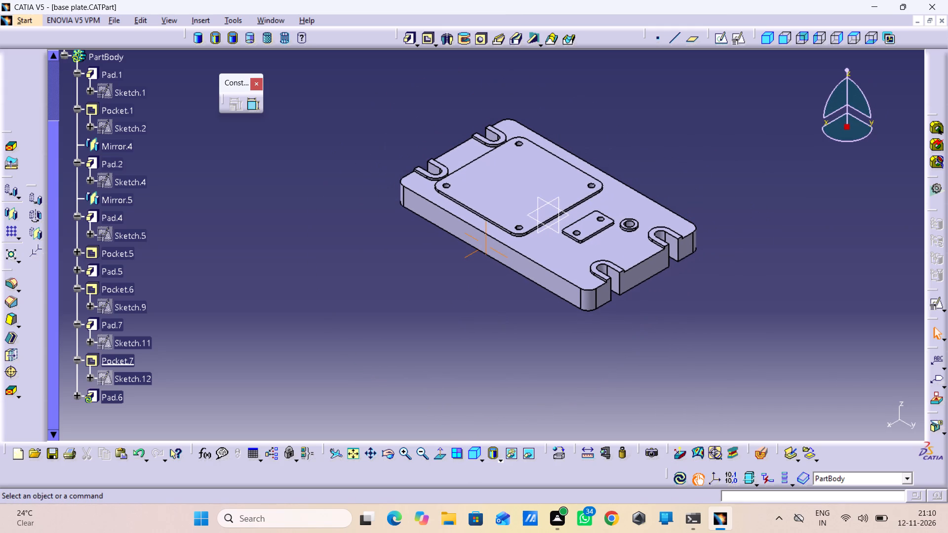
left_click(474, 451)
left_click(472, 451)
left_click(472, 451)
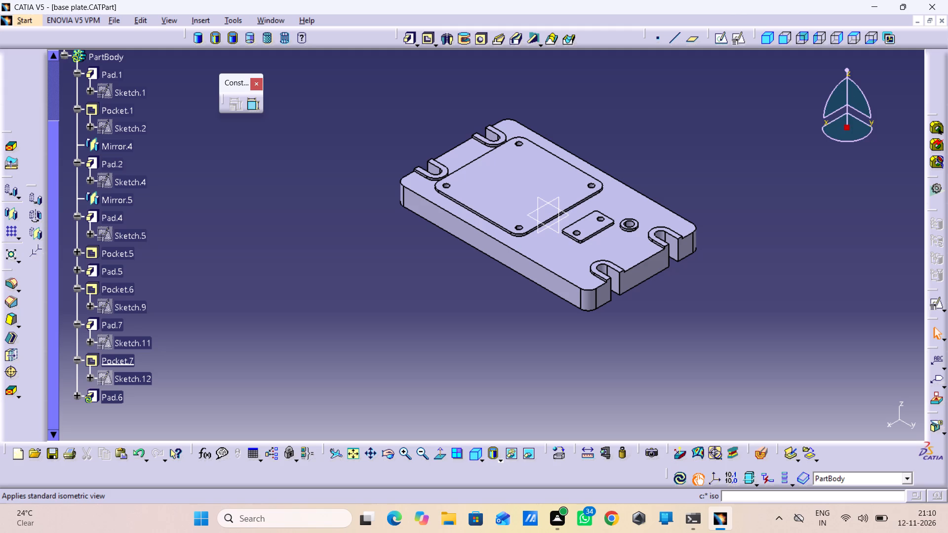
left_click(442, 454)
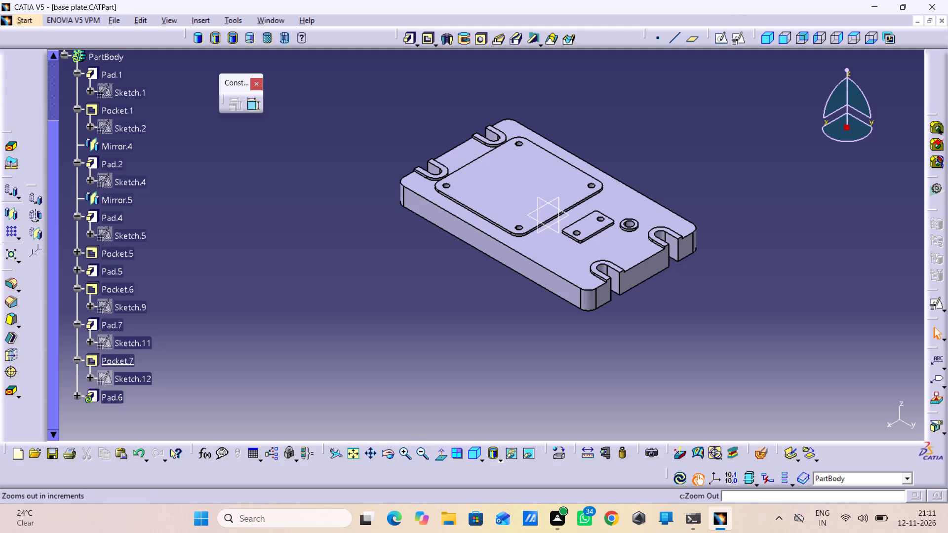
left_click(441, 457)
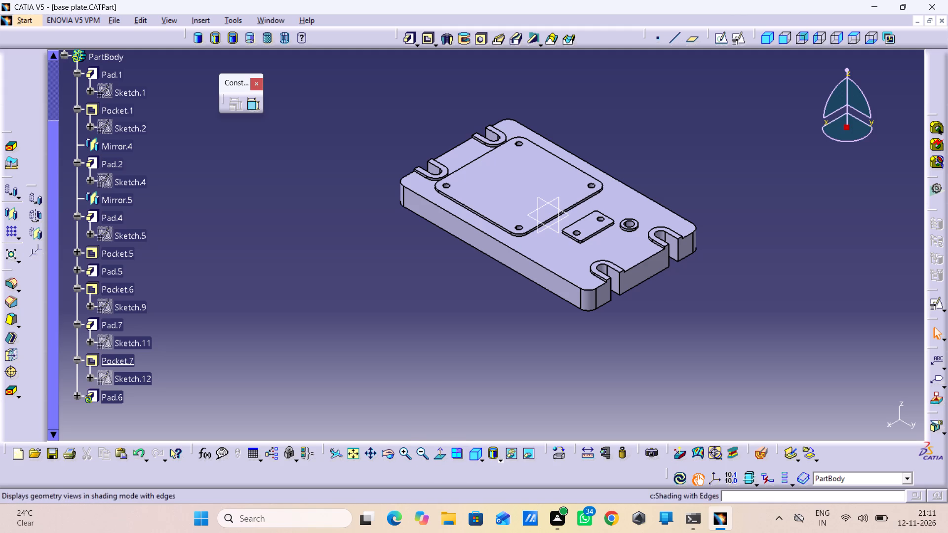
left_click(472, 455)
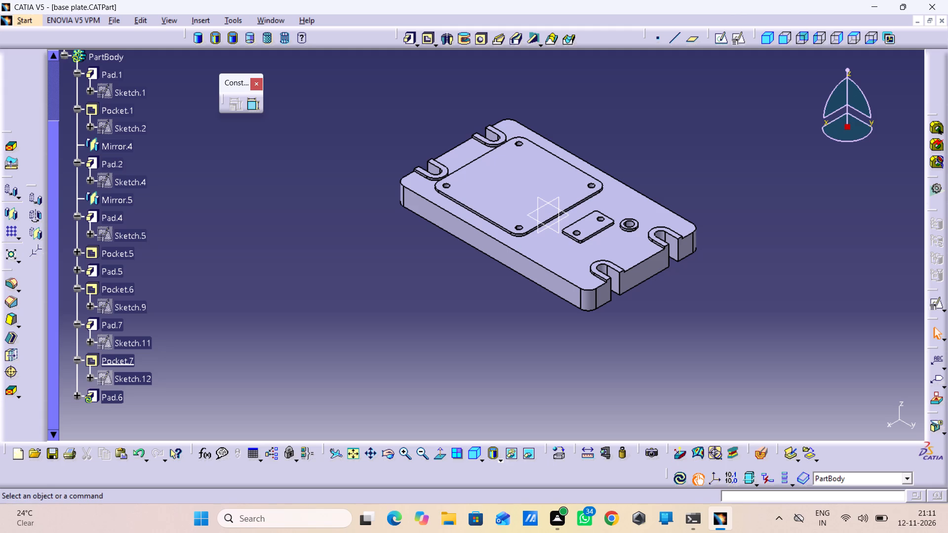
Save the base plate part under its existing file name.
key("ctrl+s")
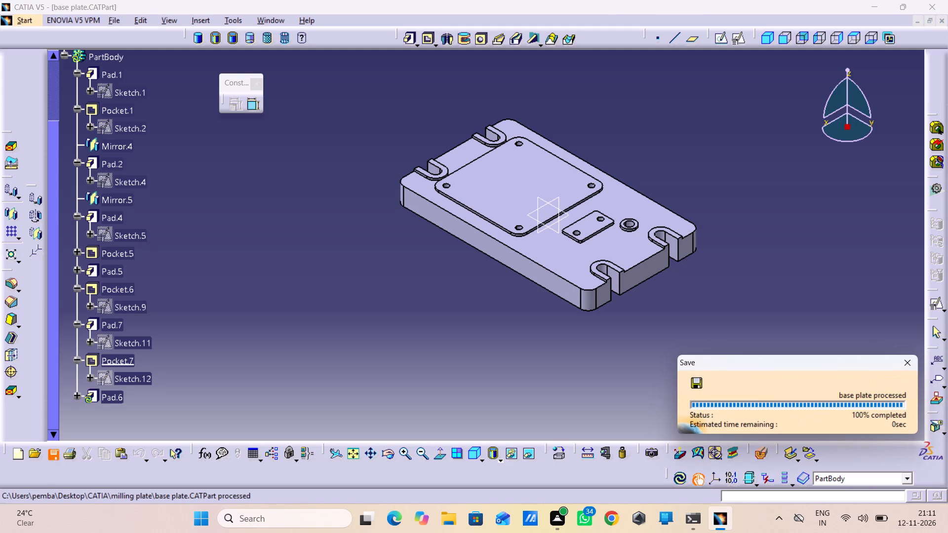
key("ctrl+s")
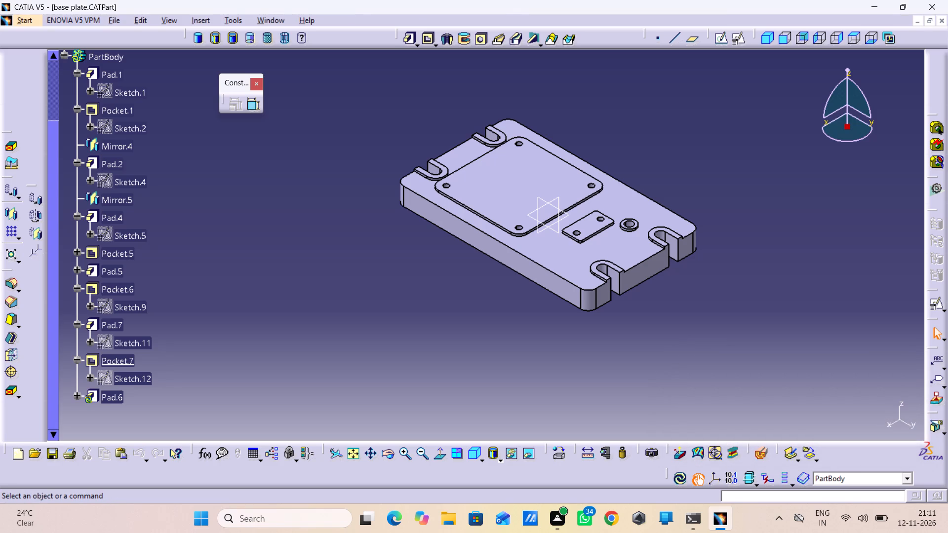
key("ctrl+s")
key("ctrl+s")
key("ctrl+s")
key("ctrl+s")
key("ctrl+s")
key("ctrl+s")
Print the isometric view of the base plate to a PDF named "base plate" in the milling plate folder under Desktop > CATIA.
key("ctrl+p")
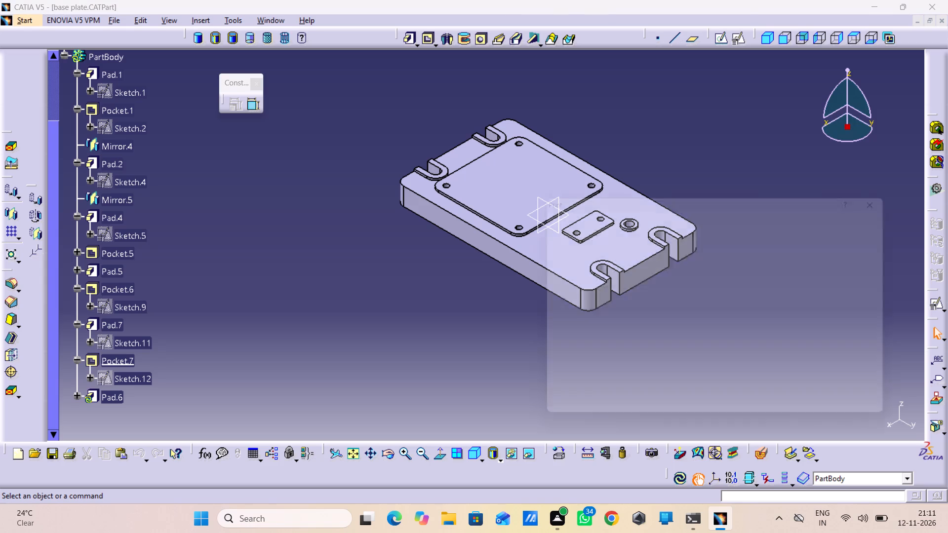
left_click(792, 422)
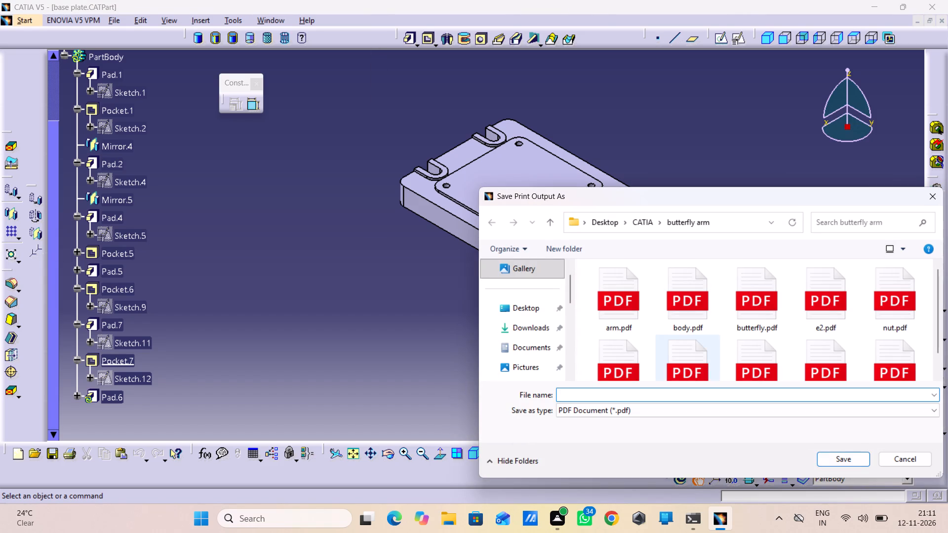
double_click(523, 317)
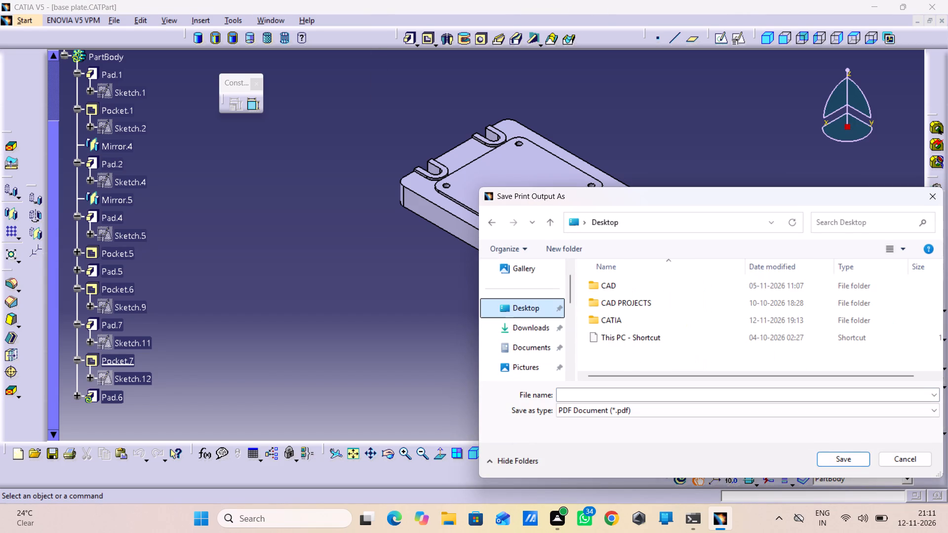
double_click(620, 318)
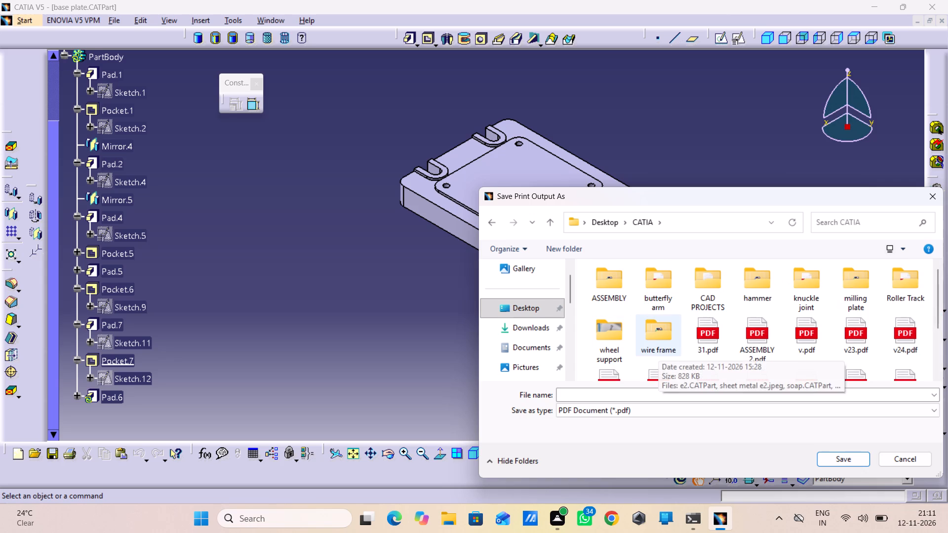
left_click(844, 292)
left_click(844, 292)
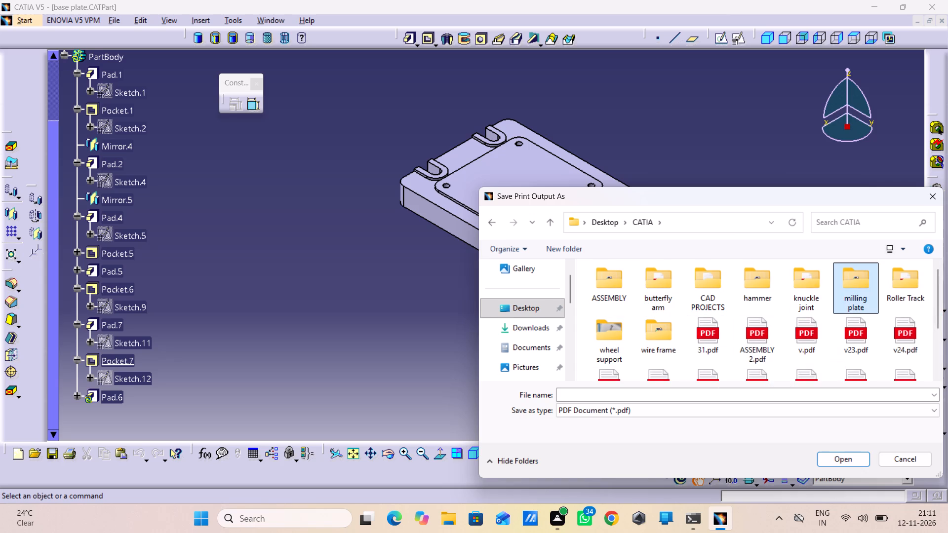
double_click(844, 292)
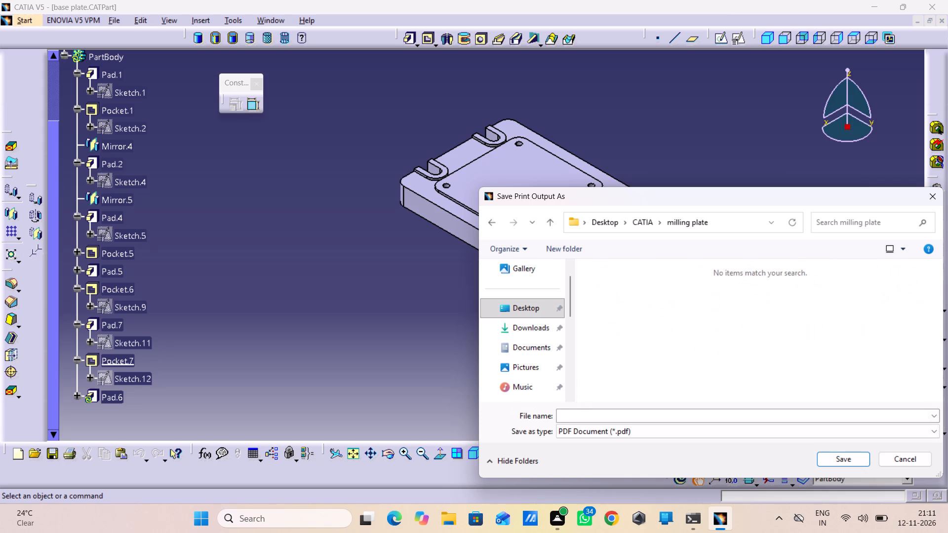
left_click(575, 419)
type("base")
key("space")
type("plate")
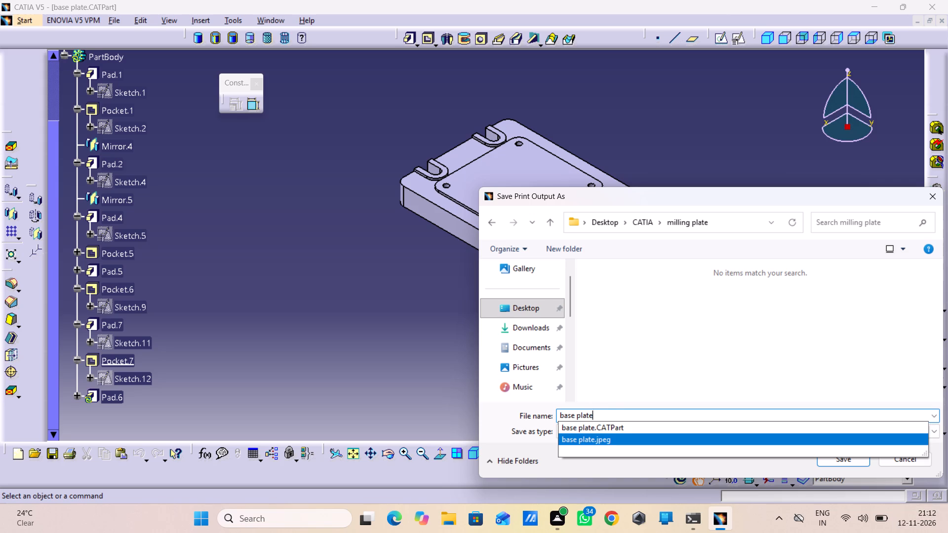
left_click(839, 457)
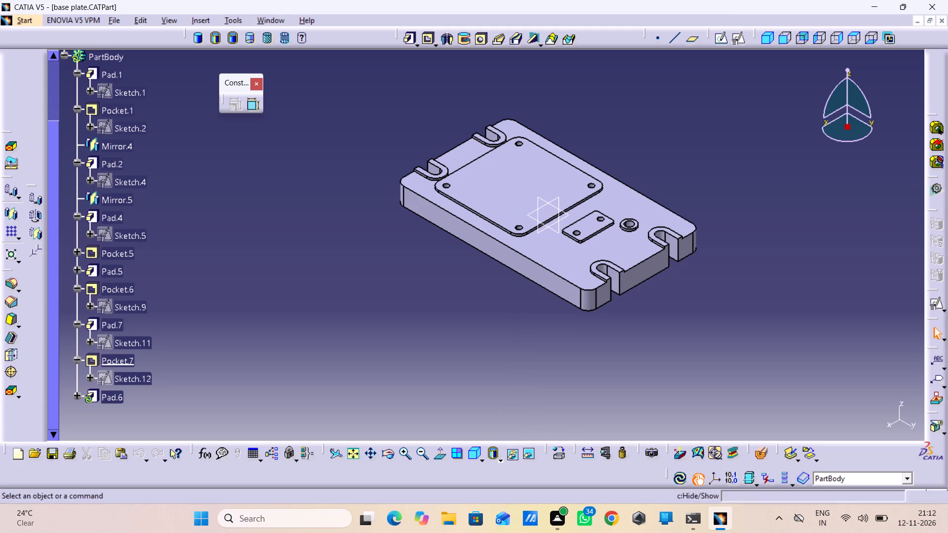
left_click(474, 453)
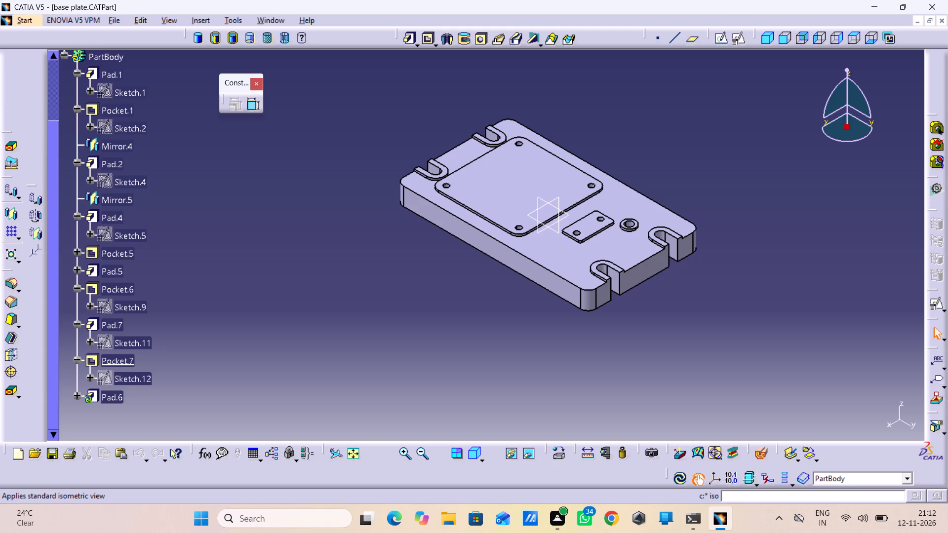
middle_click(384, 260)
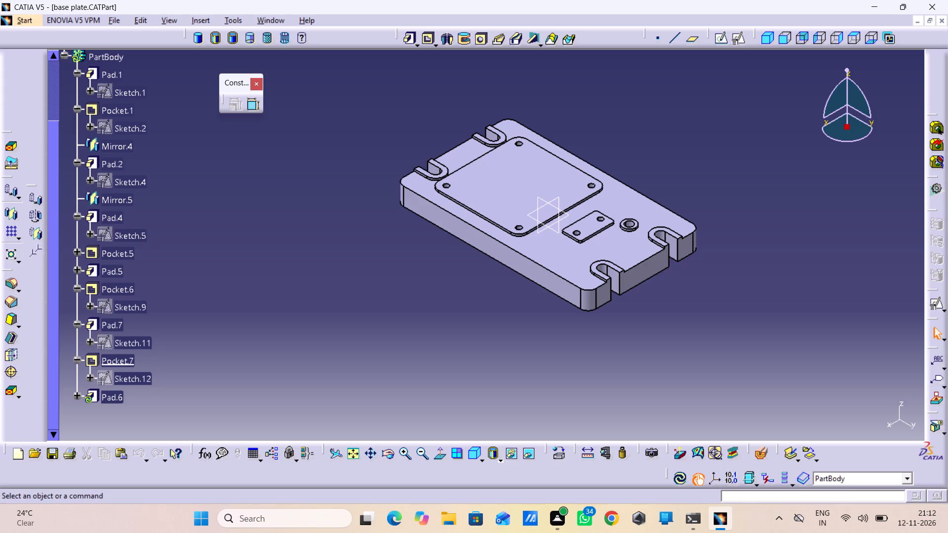
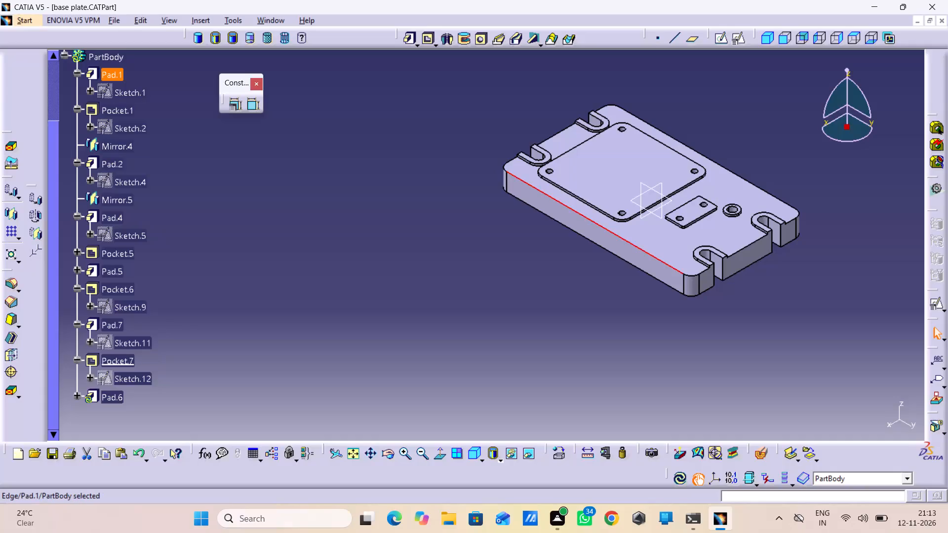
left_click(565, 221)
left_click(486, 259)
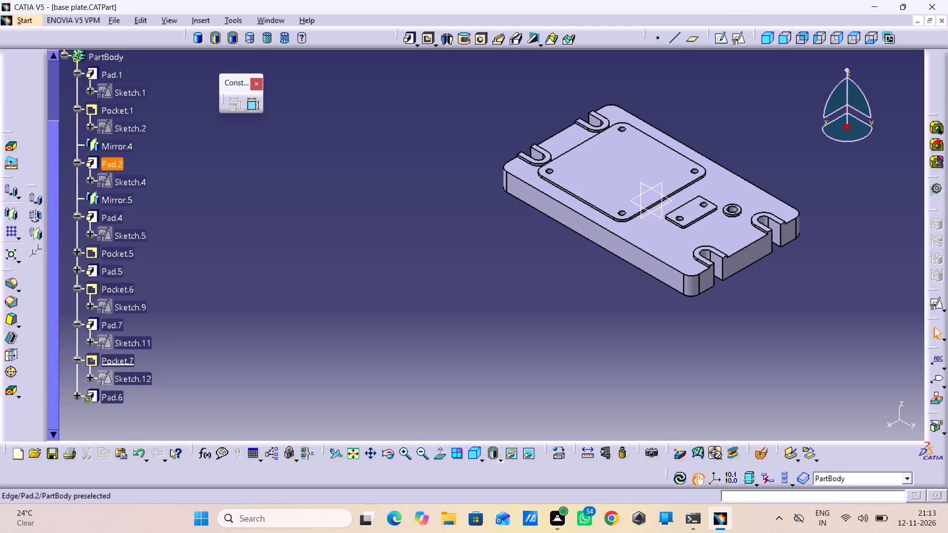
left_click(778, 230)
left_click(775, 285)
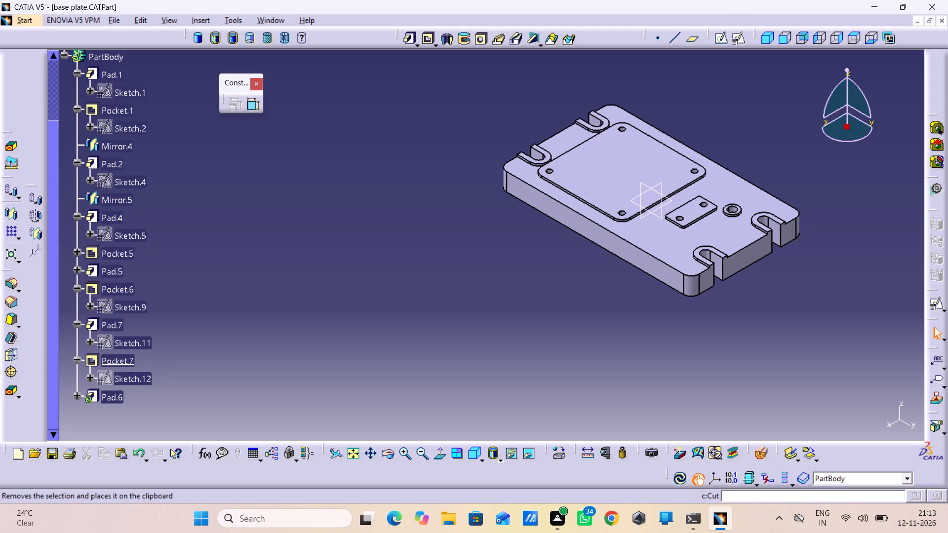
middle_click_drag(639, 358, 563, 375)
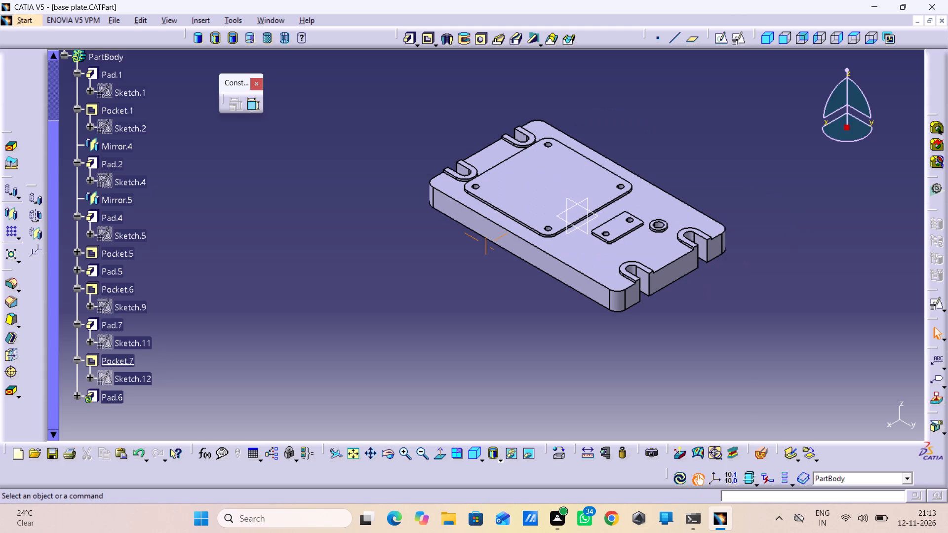